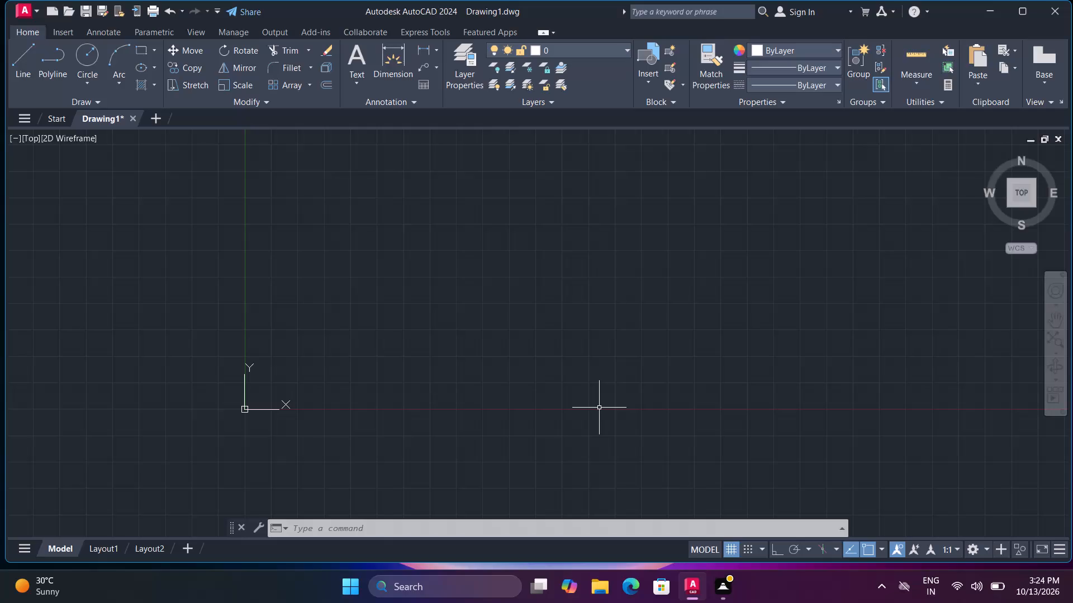
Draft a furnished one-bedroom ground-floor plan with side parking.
Turn on command log file recording with LOGFILEON.
type("lo")
key("g")
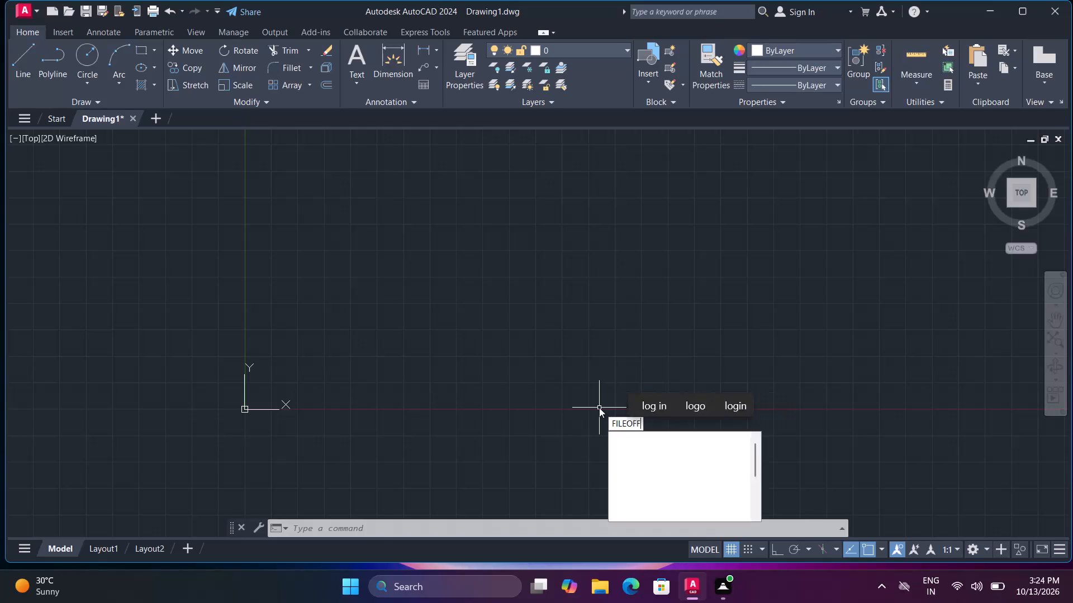
left_click(677, 452)
Configure the drawing units to Engineering length type with 0'-0" precision.
type("un")
key("space")
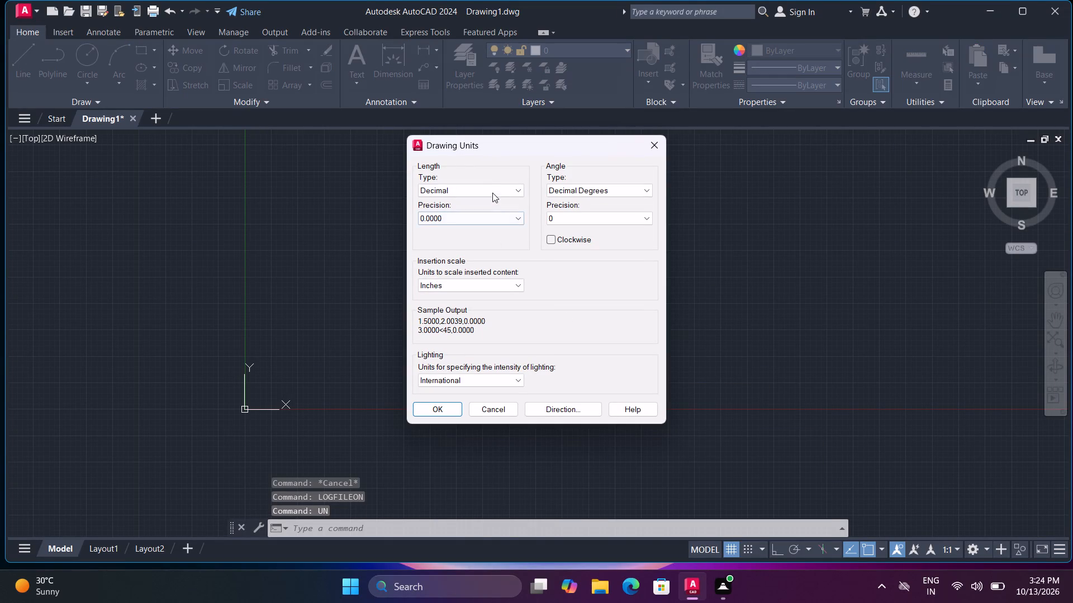
left_click(492, 192)
left_click(487, 223)
left_click(486, 222)
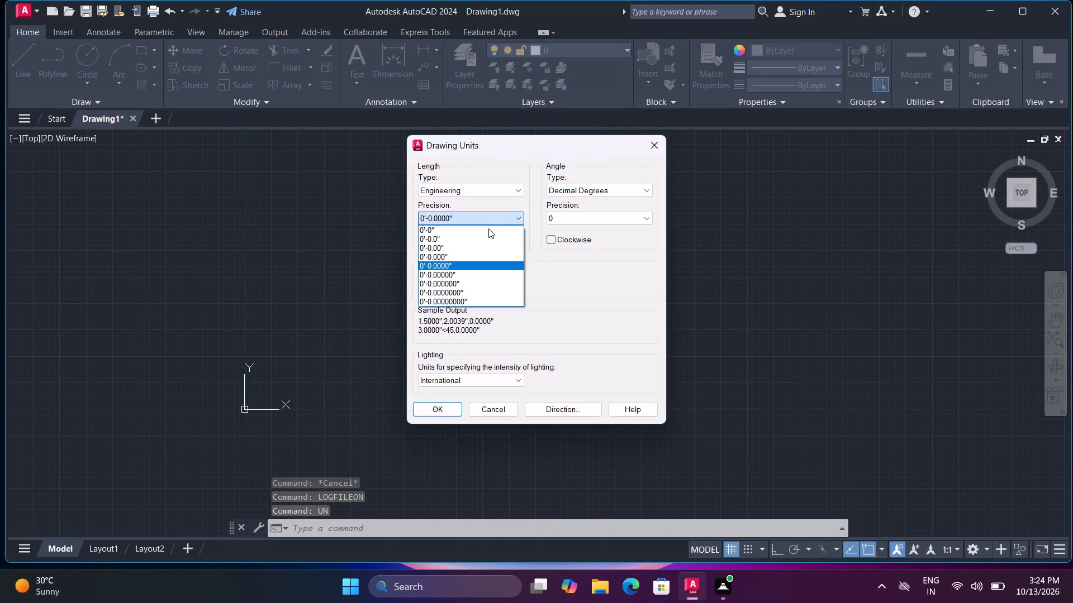
left_click(488, 233)
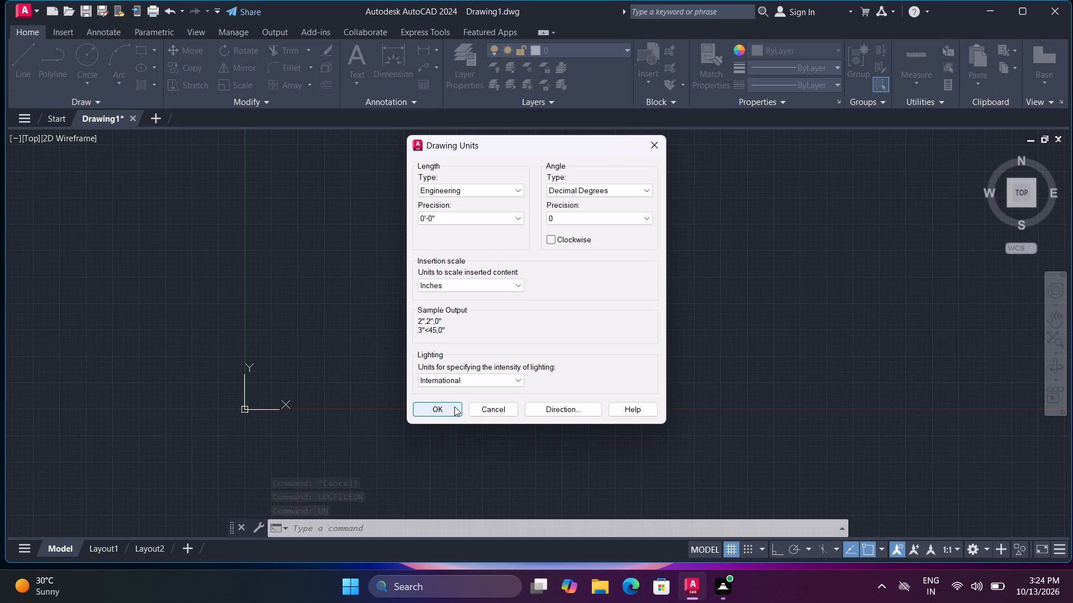
left_click(454, 406)
Modify the Standard dimension style to Engineering primary units with 0'-0" precision and set it as current.
key("f")
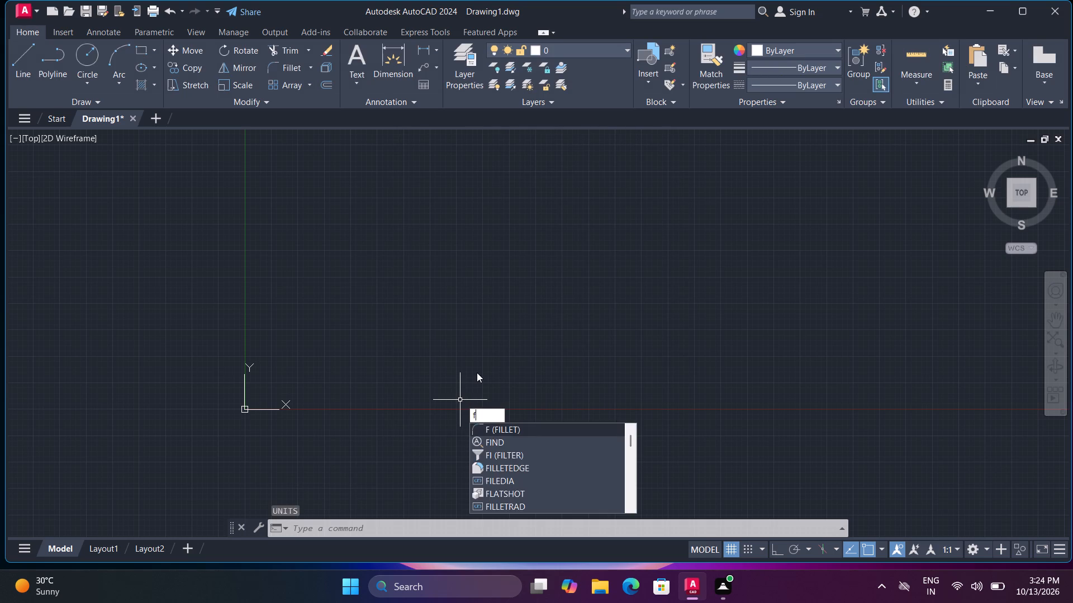
key("BackSpace")
type("d")
key("space")
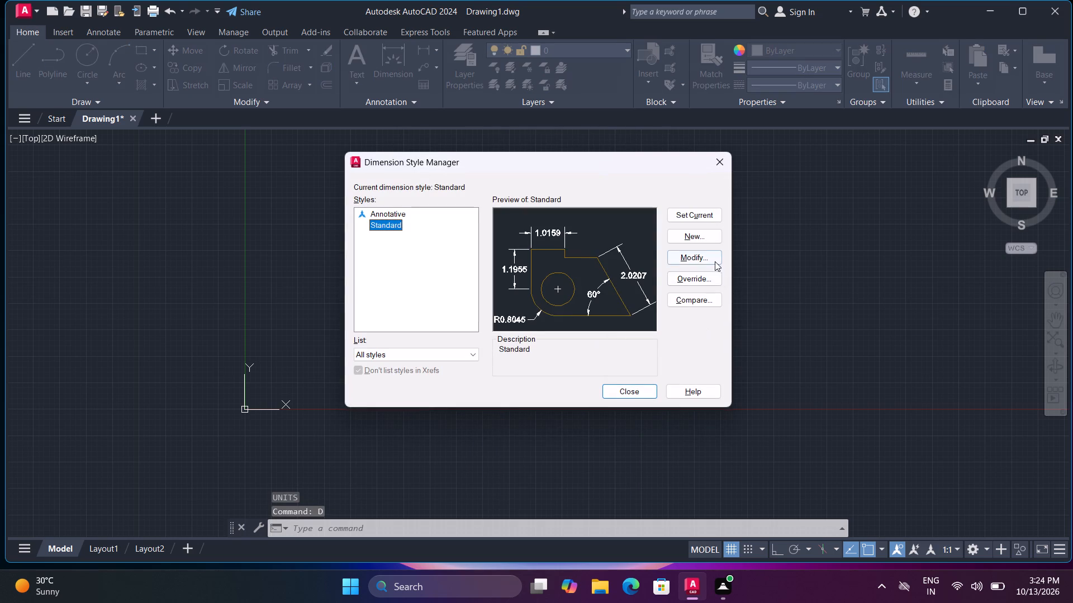
left_click(713, 258)
left_click(470, 164)
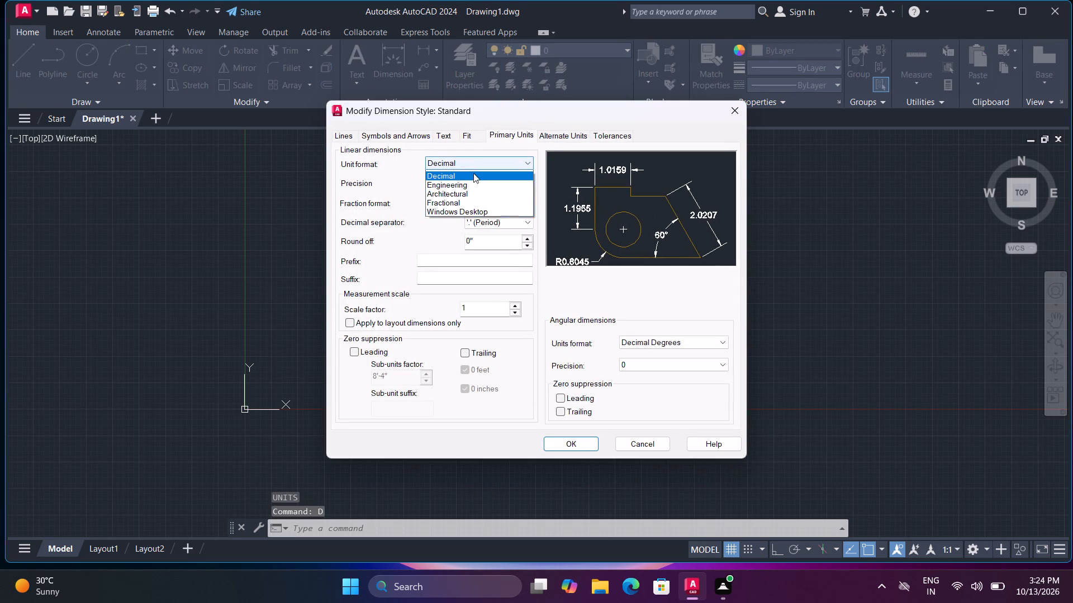
left_click(474, 194)
left_click(478, 183)
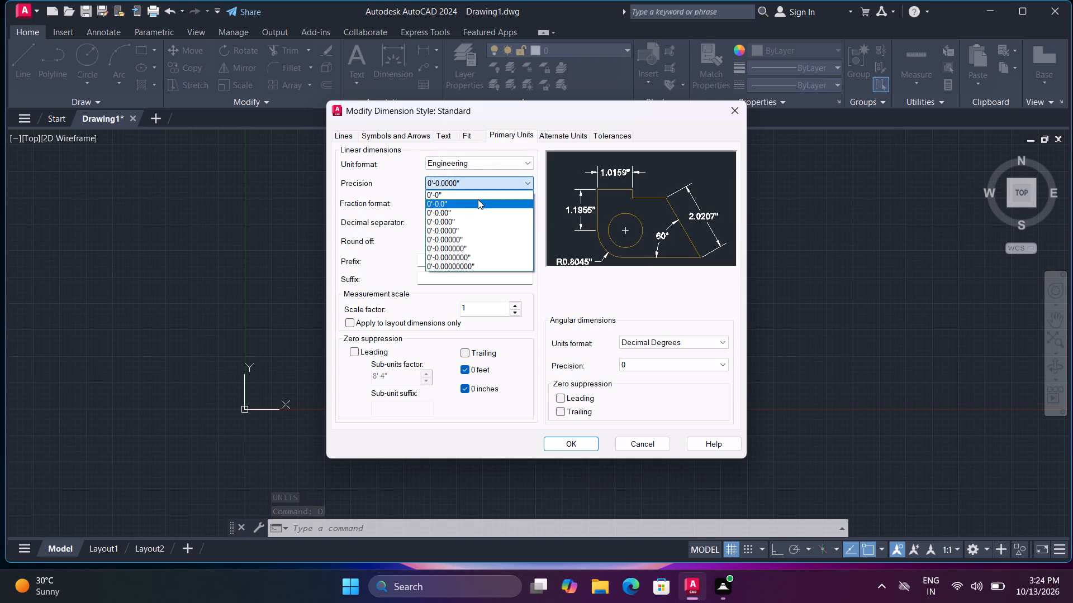
left_click(479, 188)
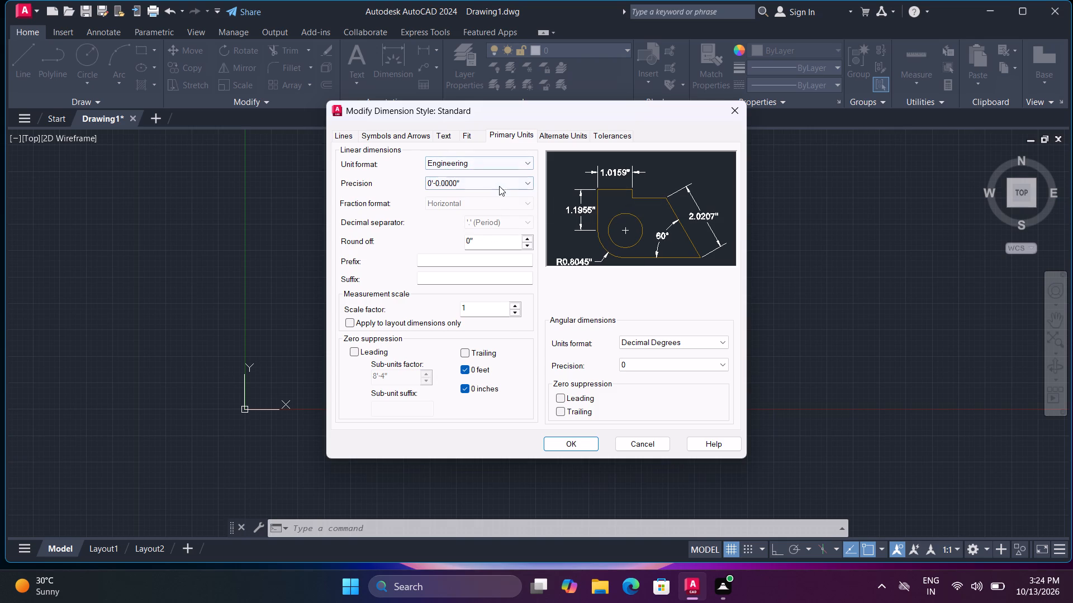
left_click(499, 186)
left_click(495, 199)
left_click(564, 441)
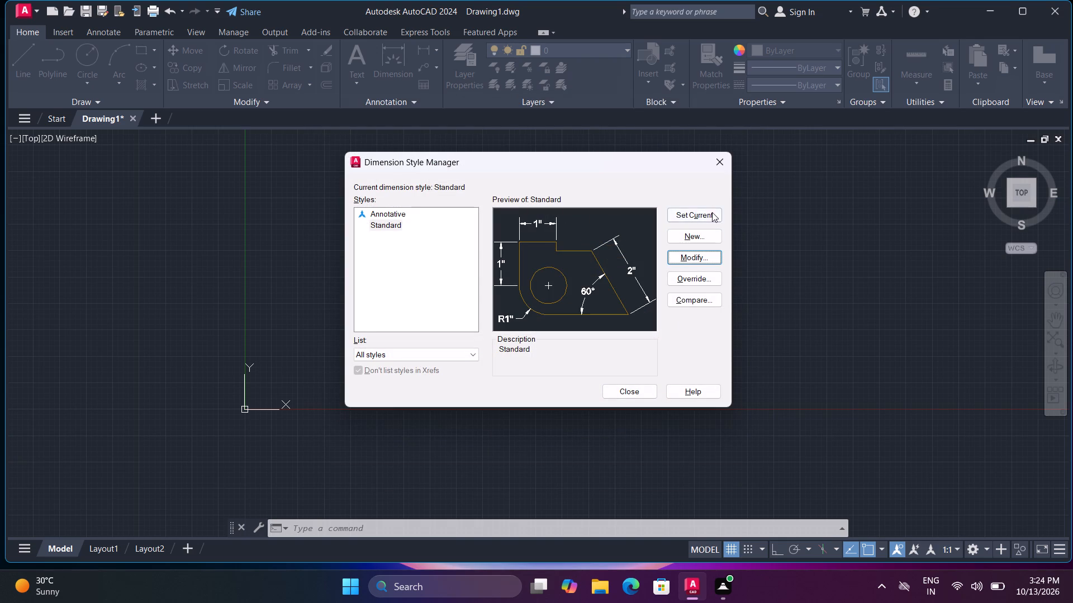
left_click(712, 213)
left_click(631, 396)
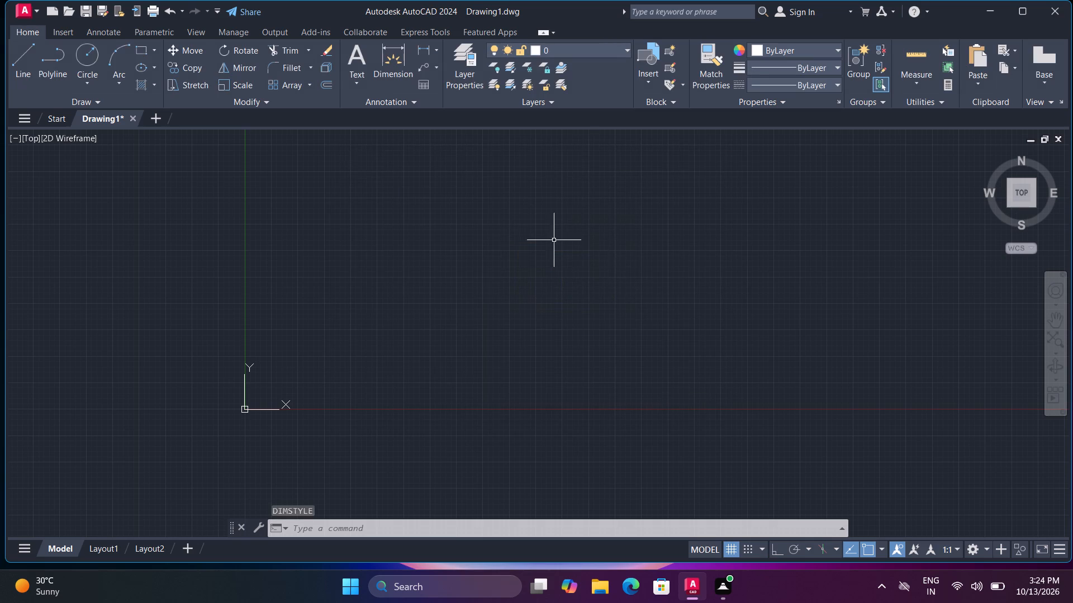
Turn on Ortho mode and draw a 34' vertical line upward from a point near the origin.
scroll(547, 242, "down", 1)
middle_click_drag(545, 243, 396, 355)
key("l")
key("space")
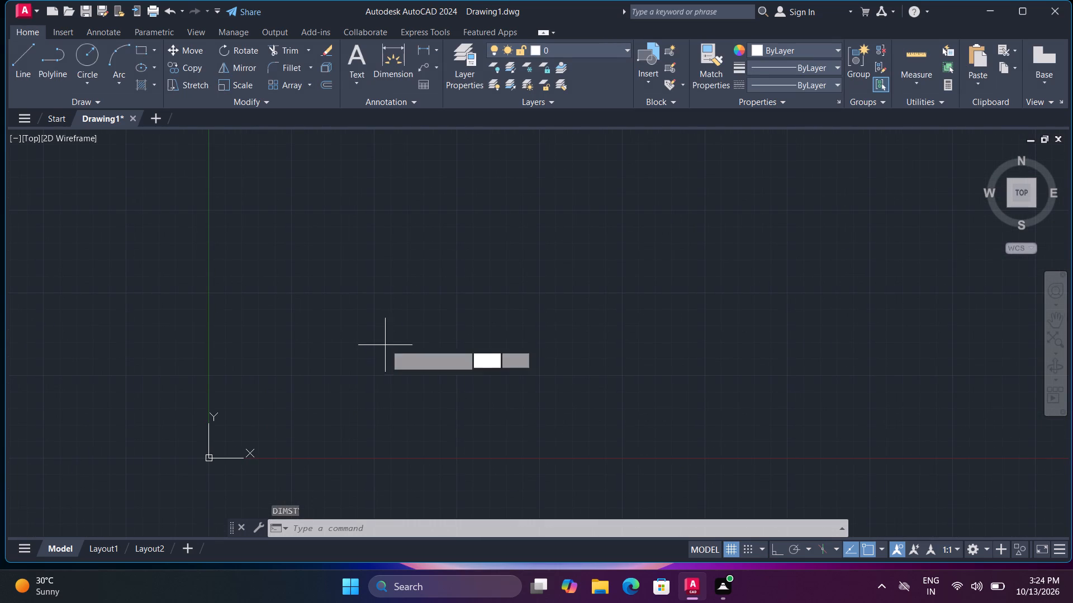
left_click(250, 382)
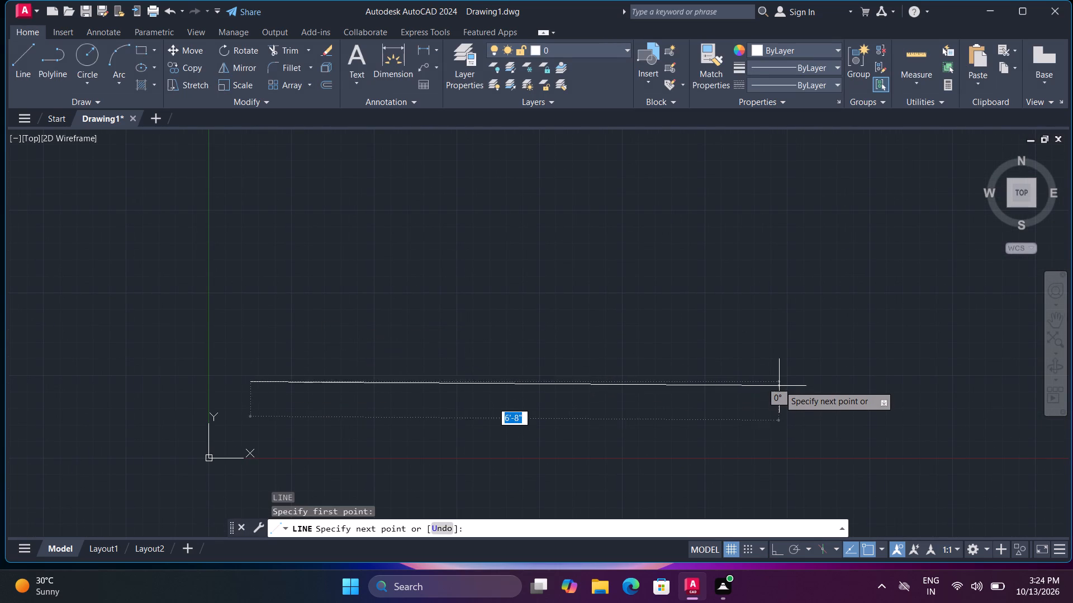
key("F8")
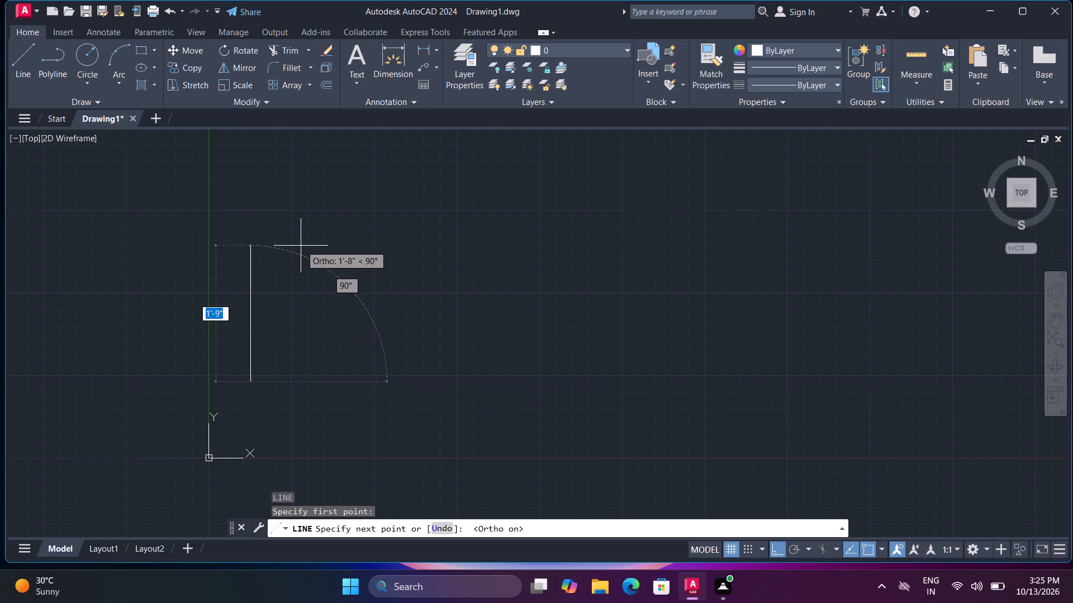
middle_click_drag(301, 233, 348, 595)
scroll(352, 334, "down", 3)
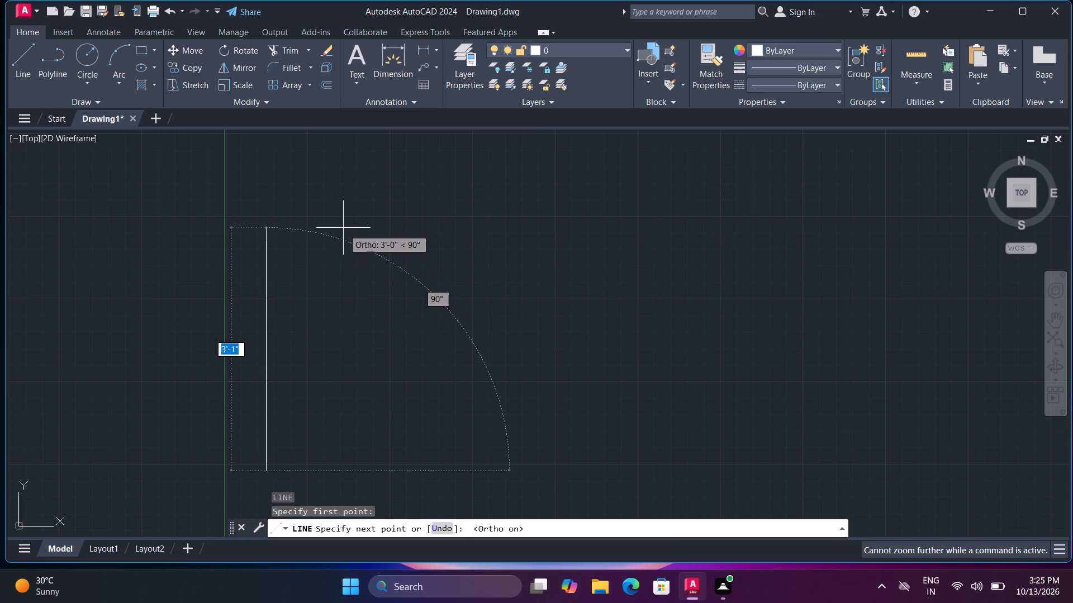
type("34")
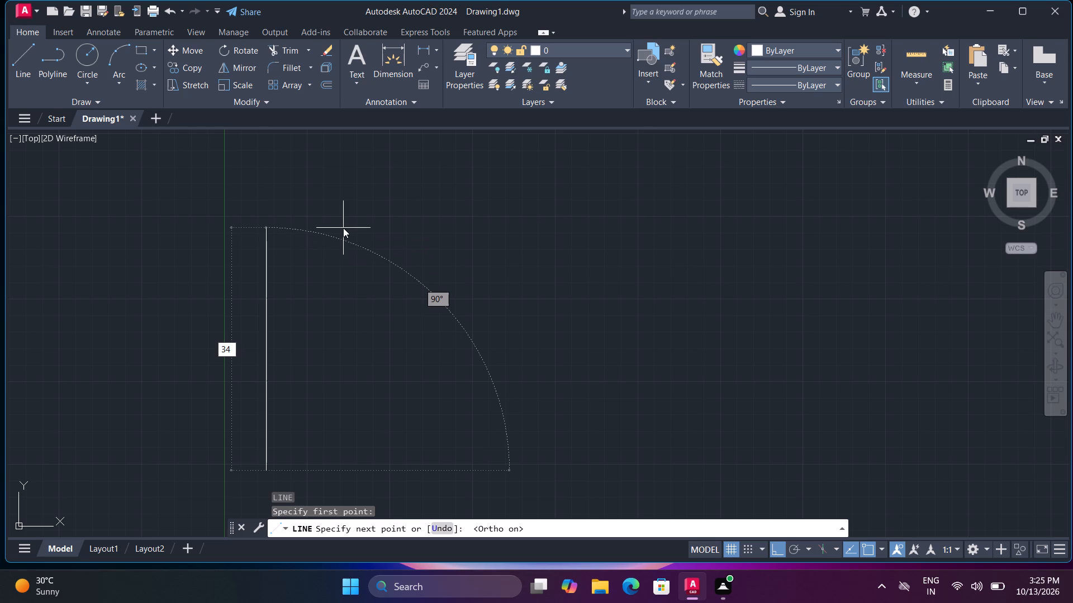
key("apostrophe")
key("Return")
scroll(390, 329, "down", 2)
key("Escape")
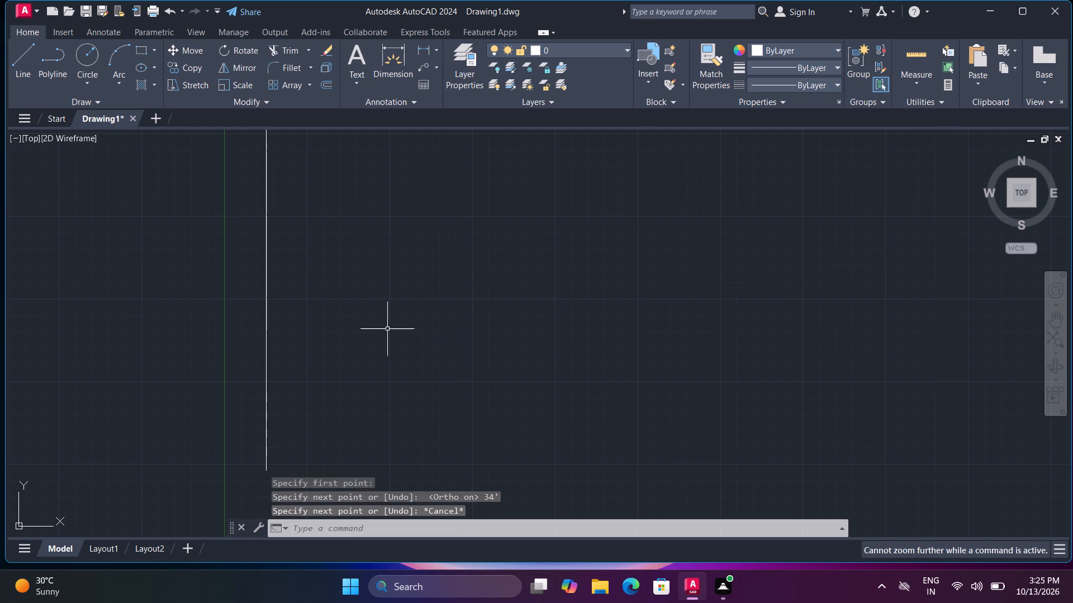
Draw a closed rectangular outline 26' wide and 34' high with the Line command, clear of the existing vertical line.
scroll(387, 329, "down", 4)
middle_click_drag(543, 247, 457, 329)
scroll(459, 334, "down", 3)
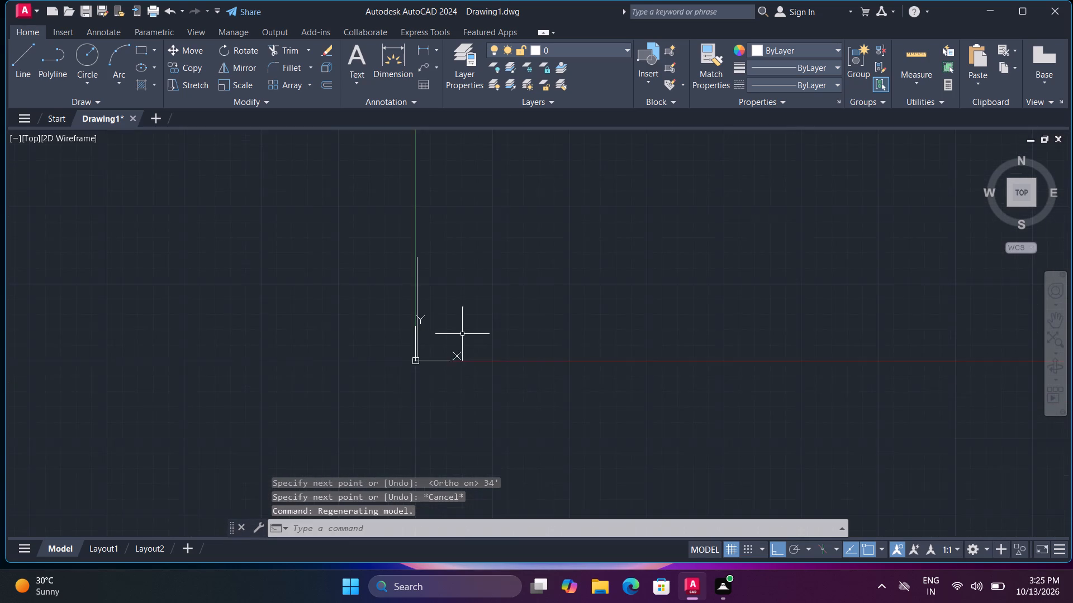
scroll(462, 334, "up", 2)
scroll(459, 333, "down", 1)
middle_click_drag(560, 296, 354, 369)
scroll(351, 368, "up", 1)
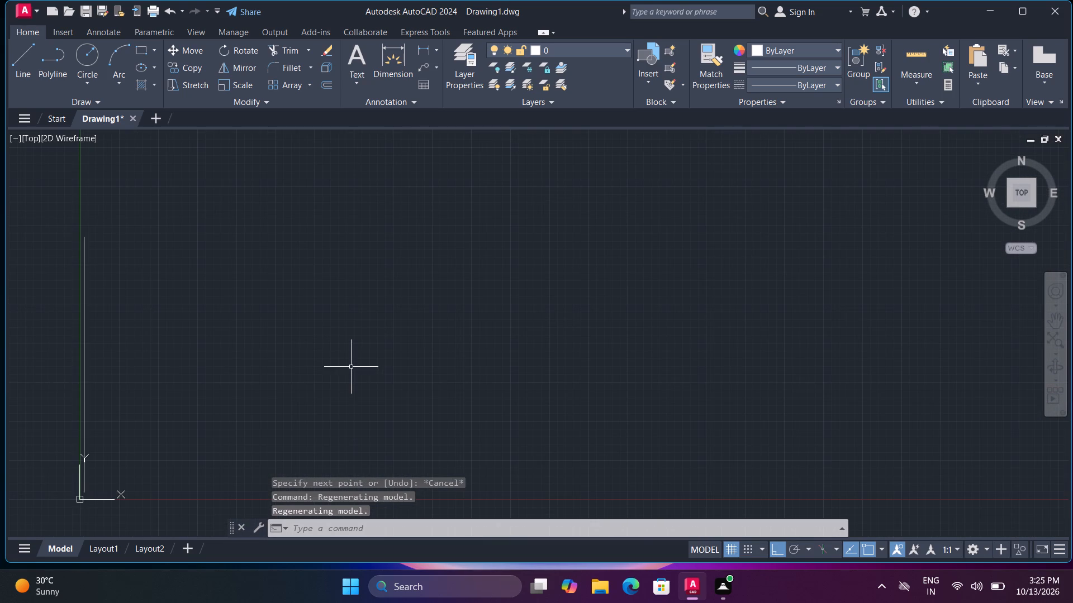
type("z a")
key("space")
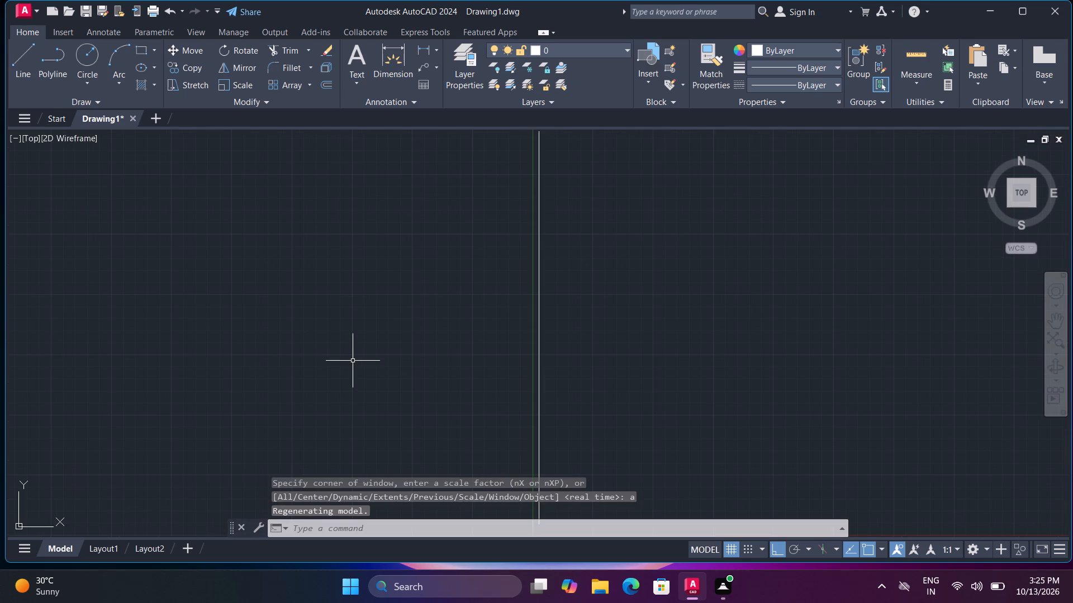
scroll(353, 361, "down", 3)
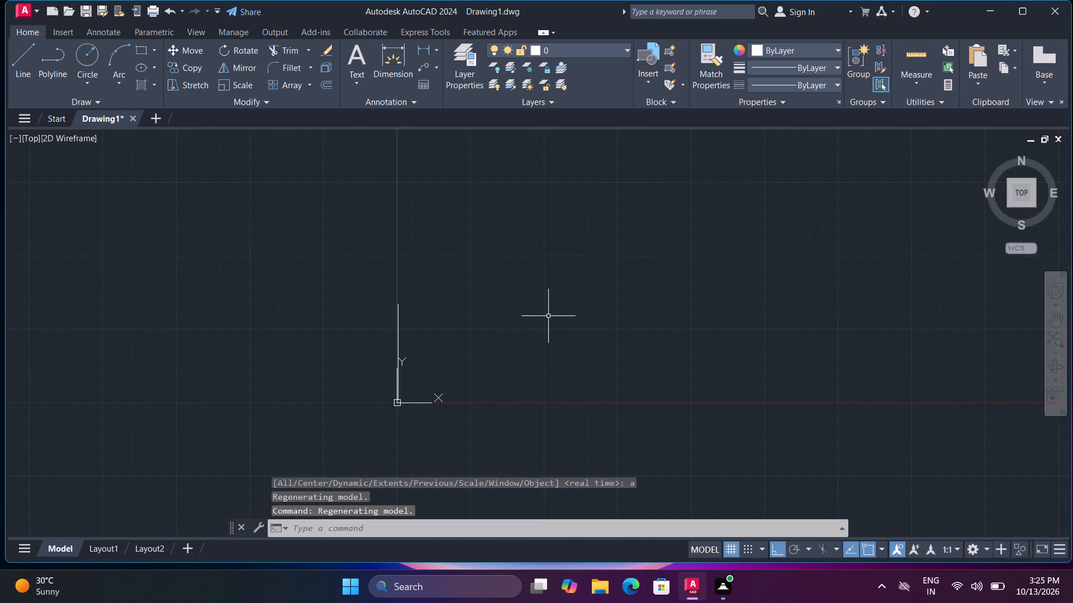
middle_click_drag(542, 314, 478, 308)
scroll(440, 356, "up", 2)
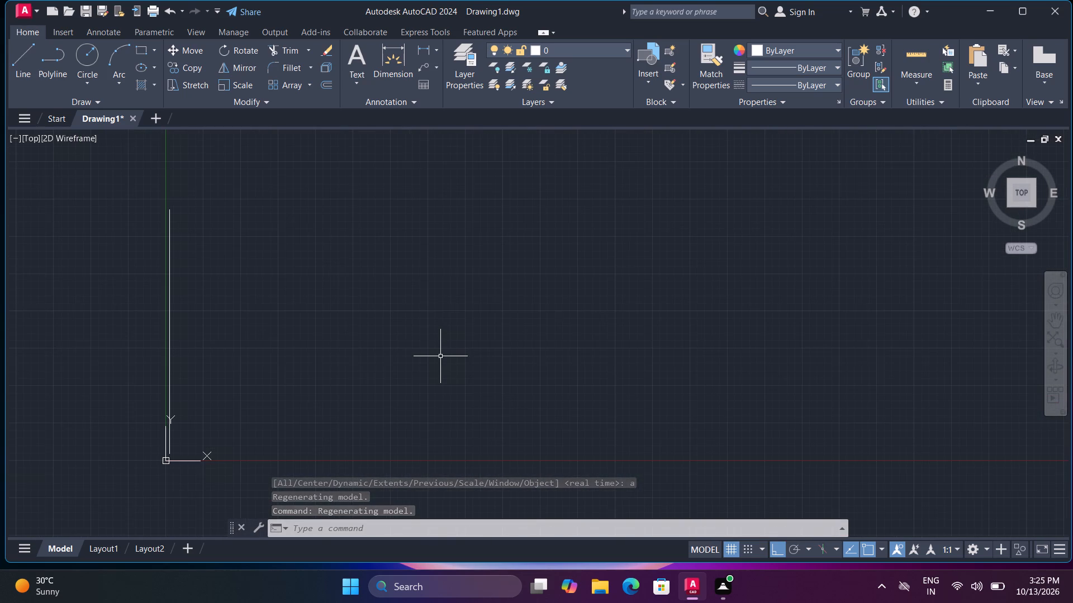
type("l")
key("space")
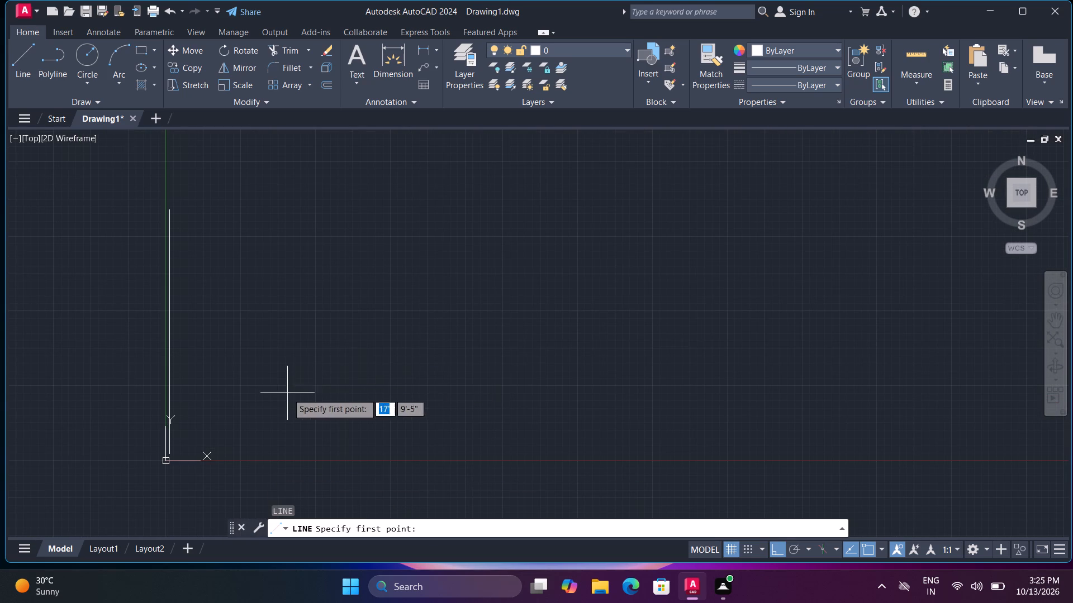
left_click(287, 393)
type("34'")
key("Return")
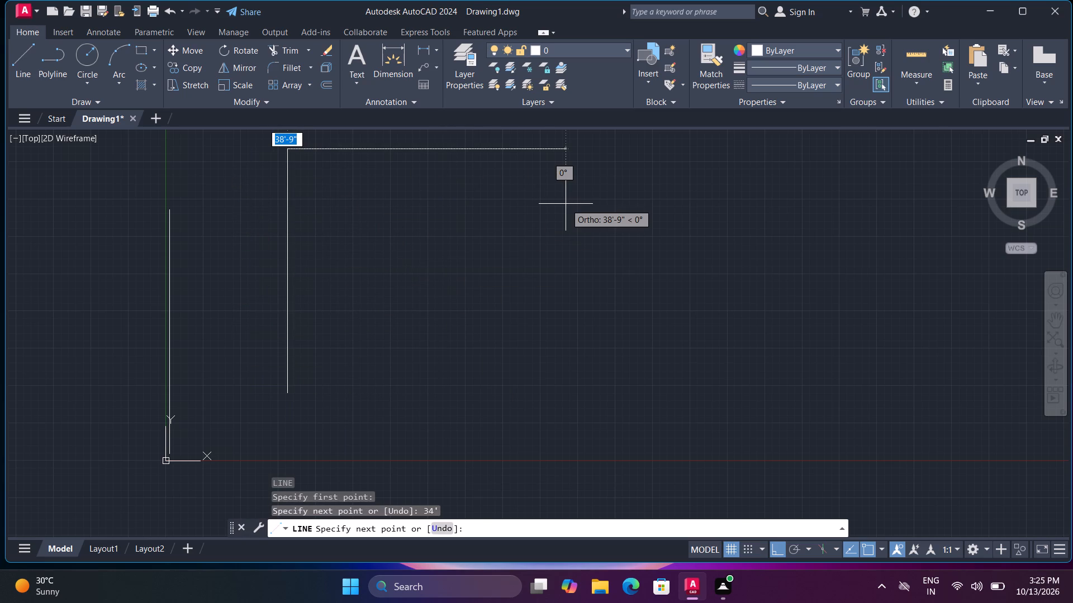
type("26")
key("apostrophe")
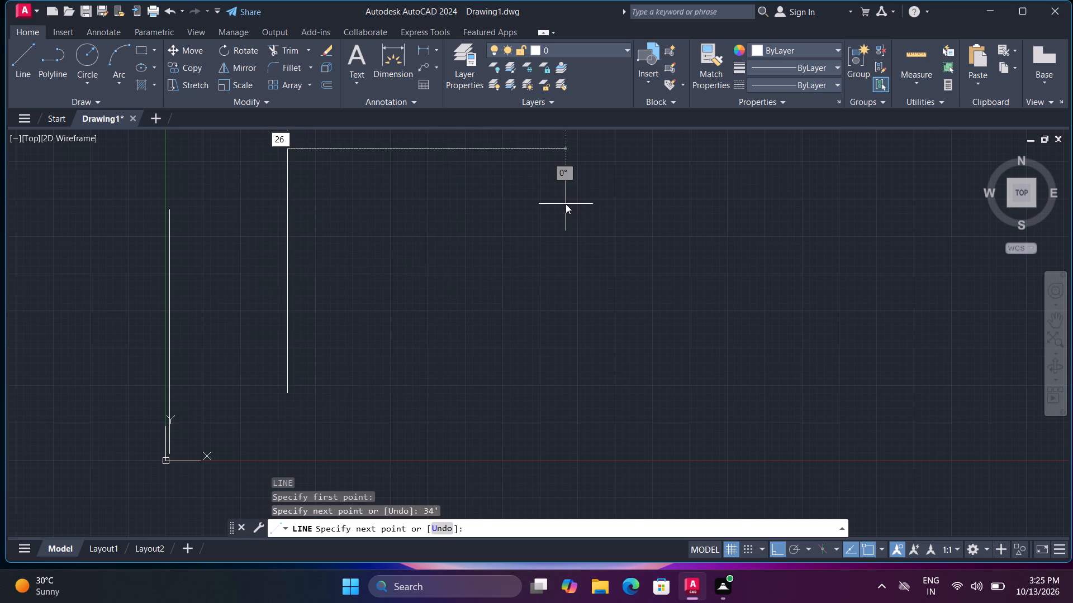
key("Return")
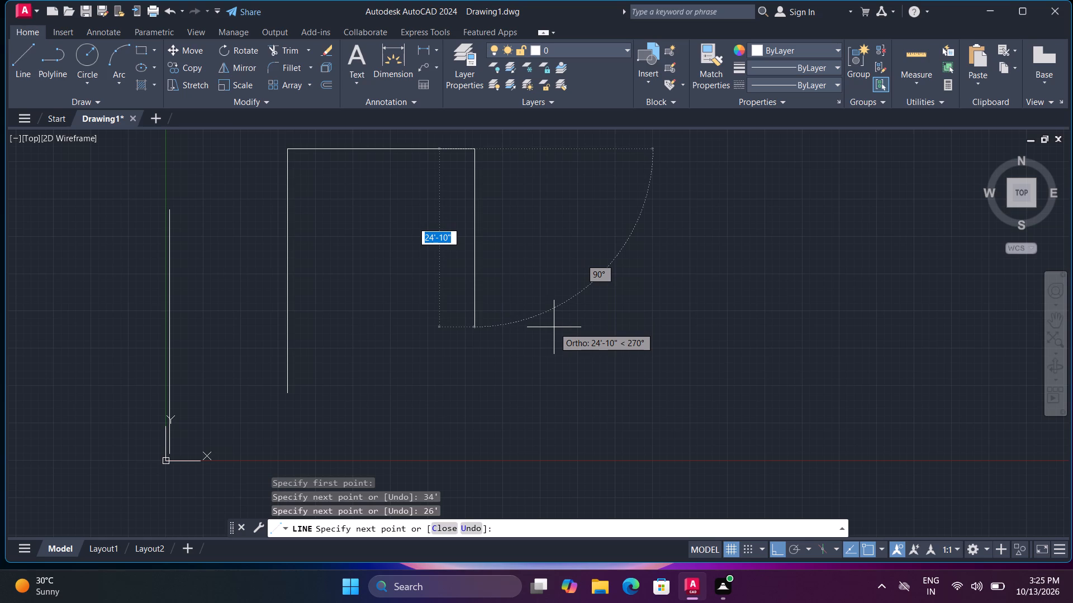
type("34'")
key("Return")
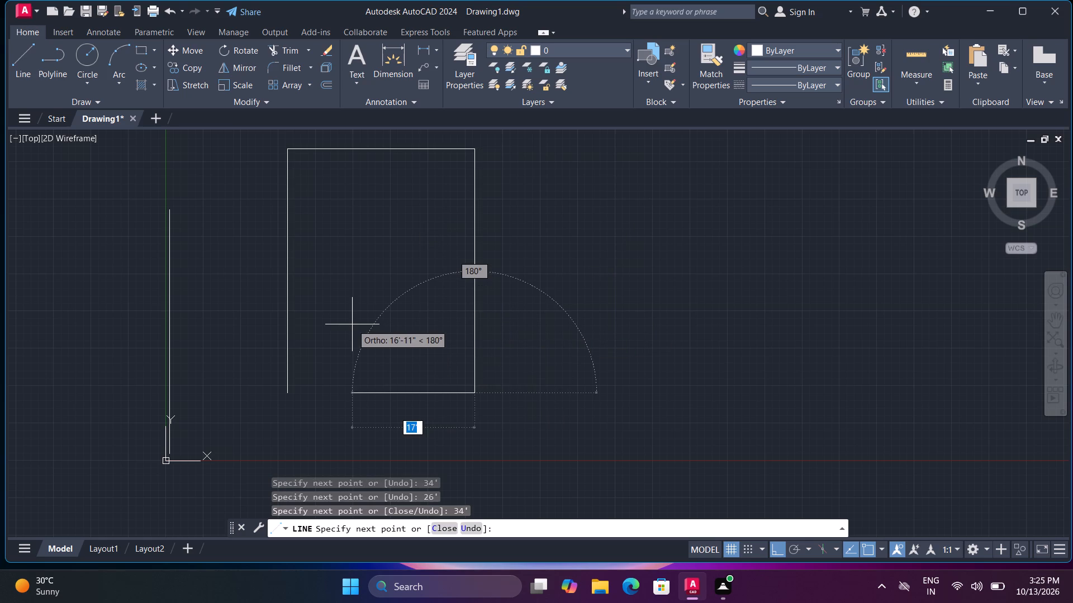
key("3")
key("BackSpace")
type("26'")
key("Return")
key("Escape")
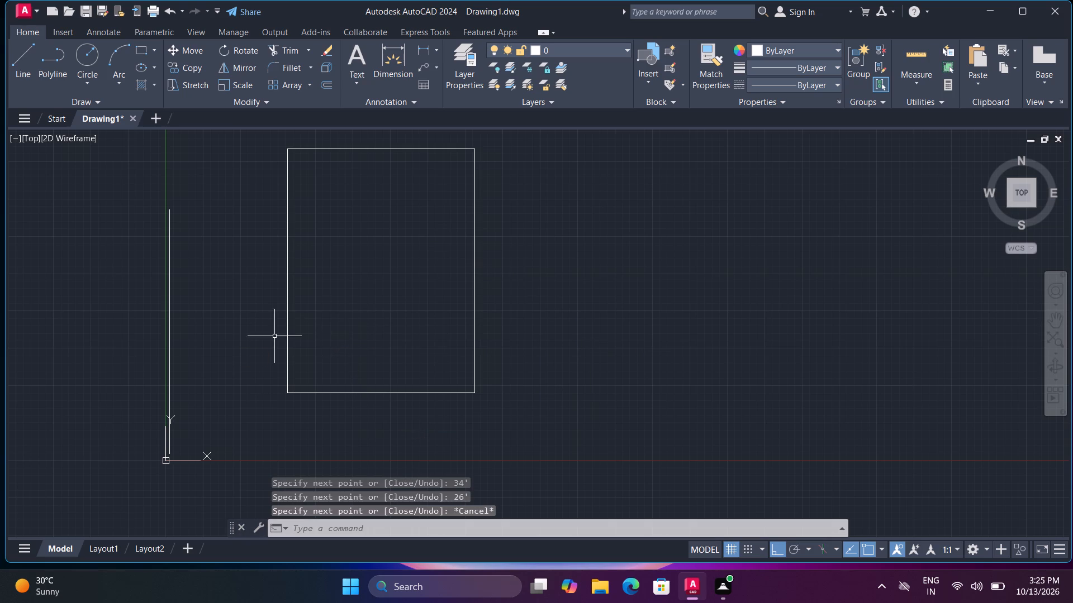
Delete the stray vertical line beside the Y axis.
left_click_drag(213, 320, 126, 325)
left_click(159, 358)
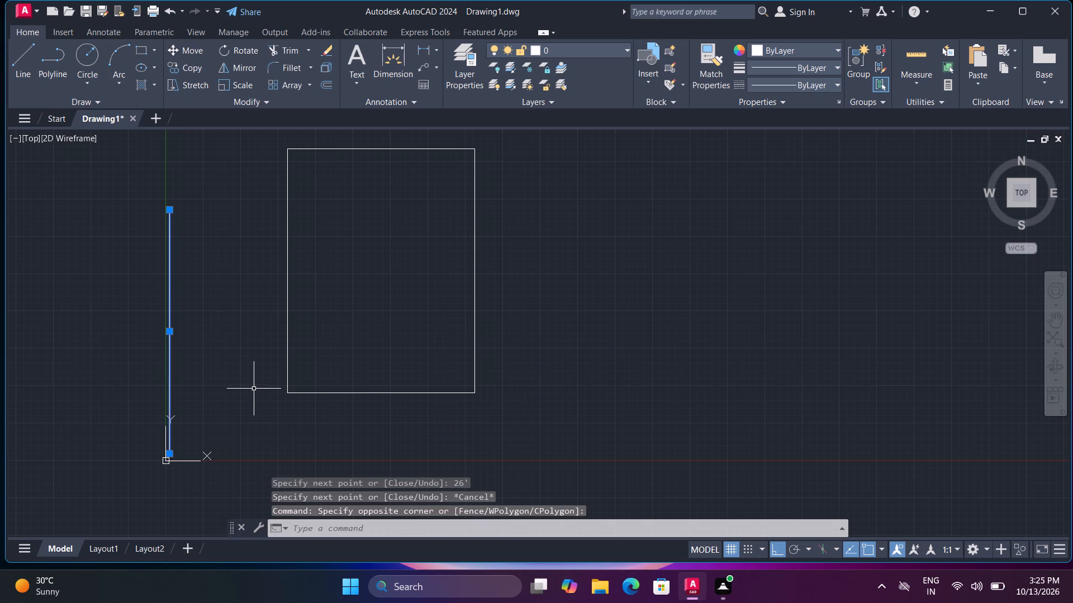
key("Delete")
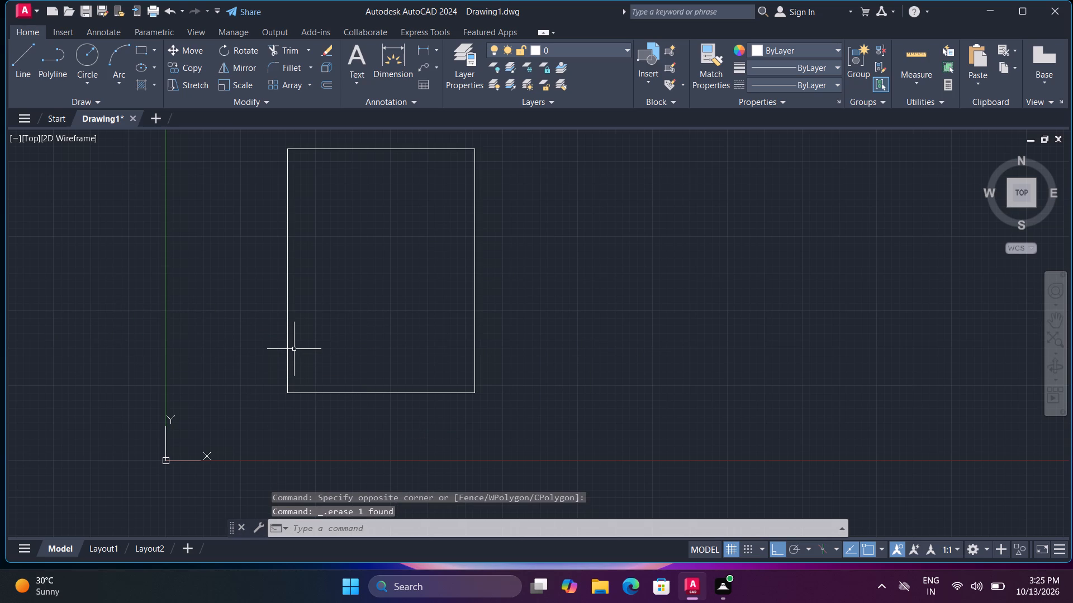
Offset all four sides of the rectangular outline inward by 9" using the Through option.
type("o t")
key("space")
left_click(286, 339)
type("9\"")
key("Return")
left_click(334, 392)
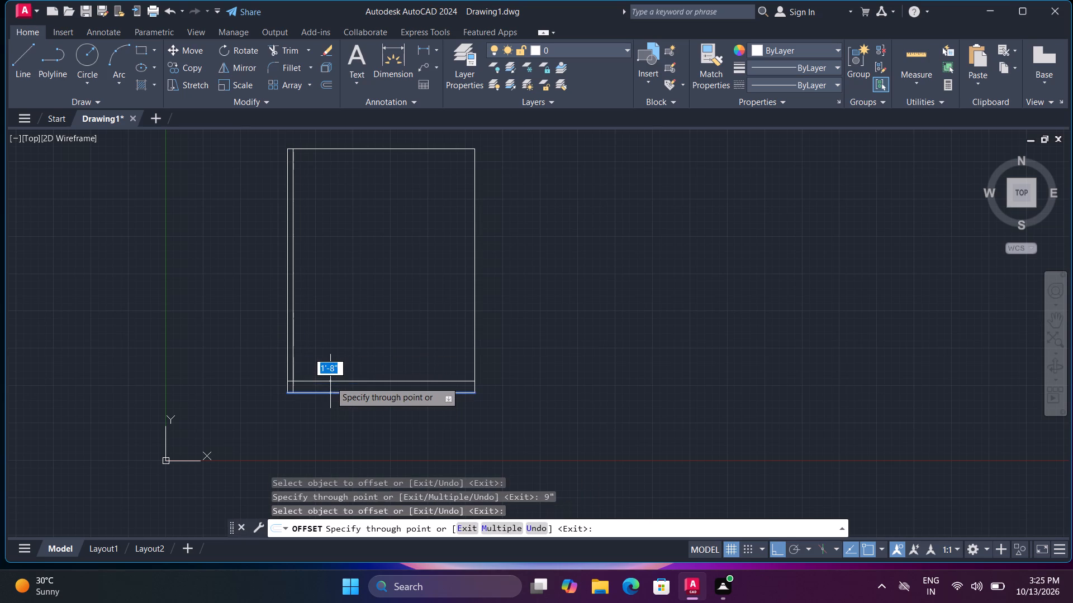
type("9\"")
key("Return")
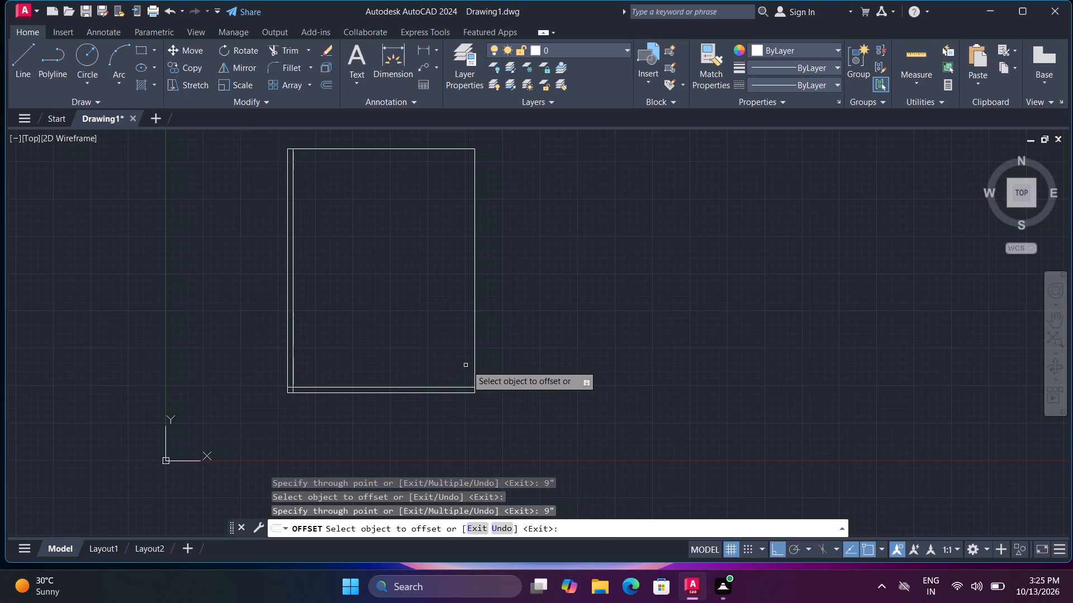
left_click(473, 365)
type("9\"")
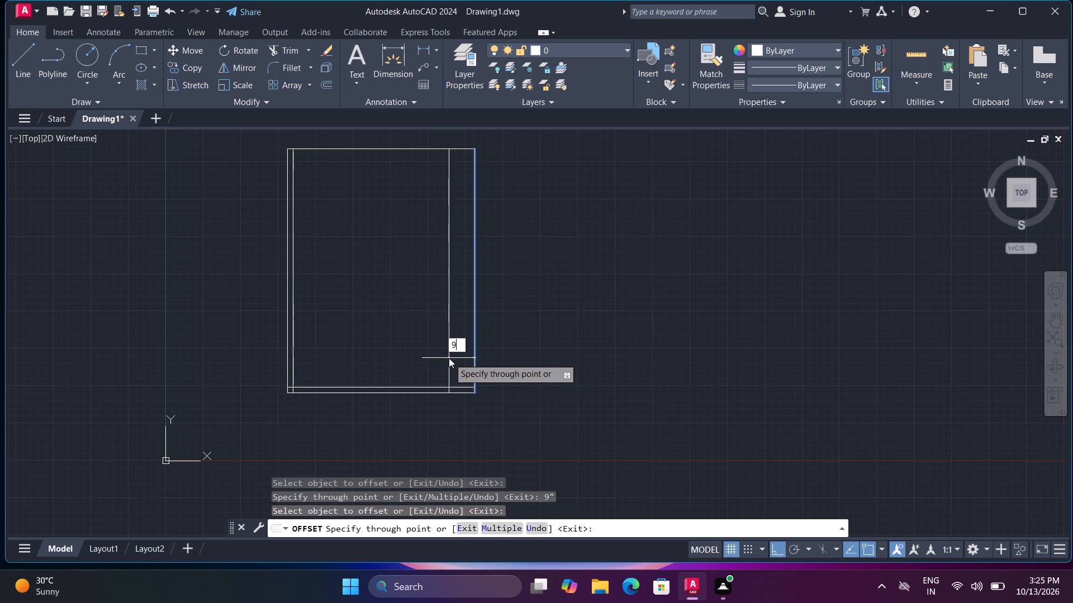
key("Return")
left_click(415, 149)
type("9\"")
key("Return")
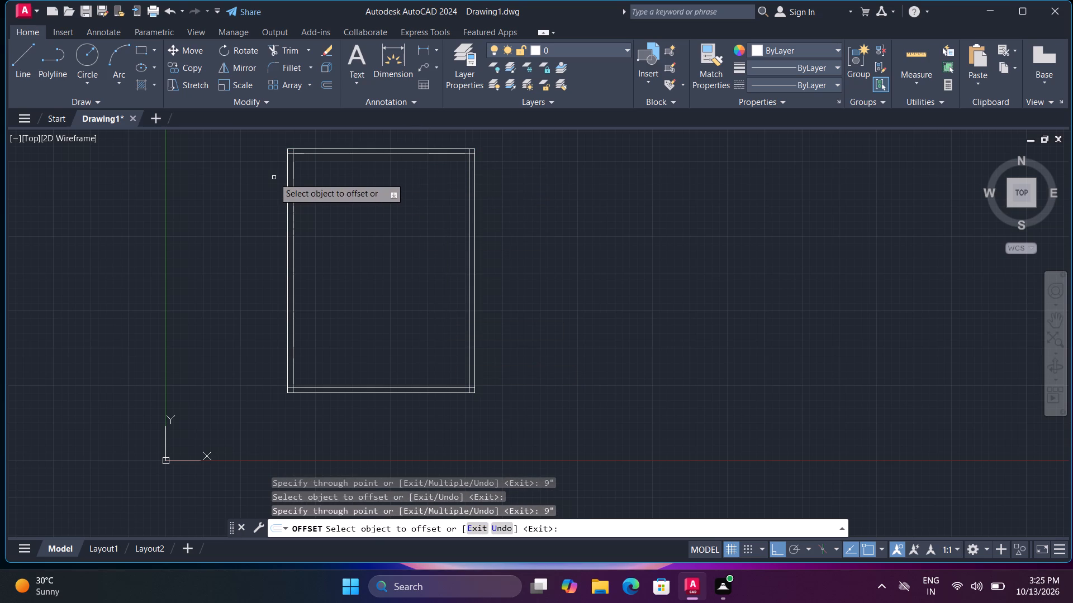
key("Escape")
Trim the overlapping ends of the inner wall lines at the two top corners of the outline.
type("tr")
key("space")
key("space")
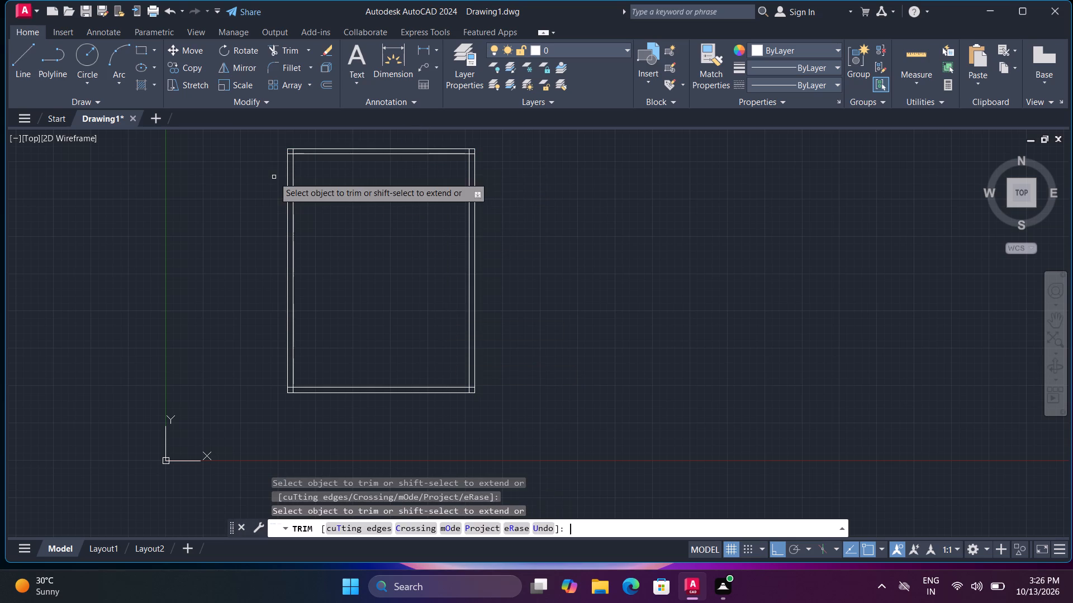
scroll(277, 152, "up", 4)
left_click_drag(348, 158, 360, 159)
left_click(372, 150)
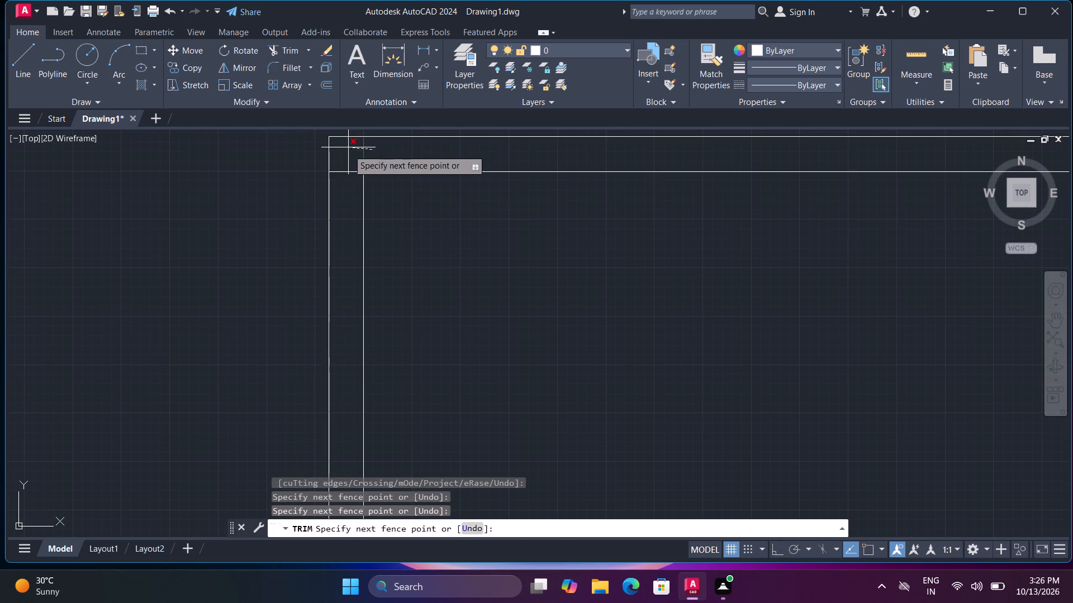
left_click(345, 175)
middle_click_drag(663, 183, 0, 357)
middle_click(0, 370)
left_click_drag(758, 357, 707, 320)
left_click_drag(715, 320, 761, 363)
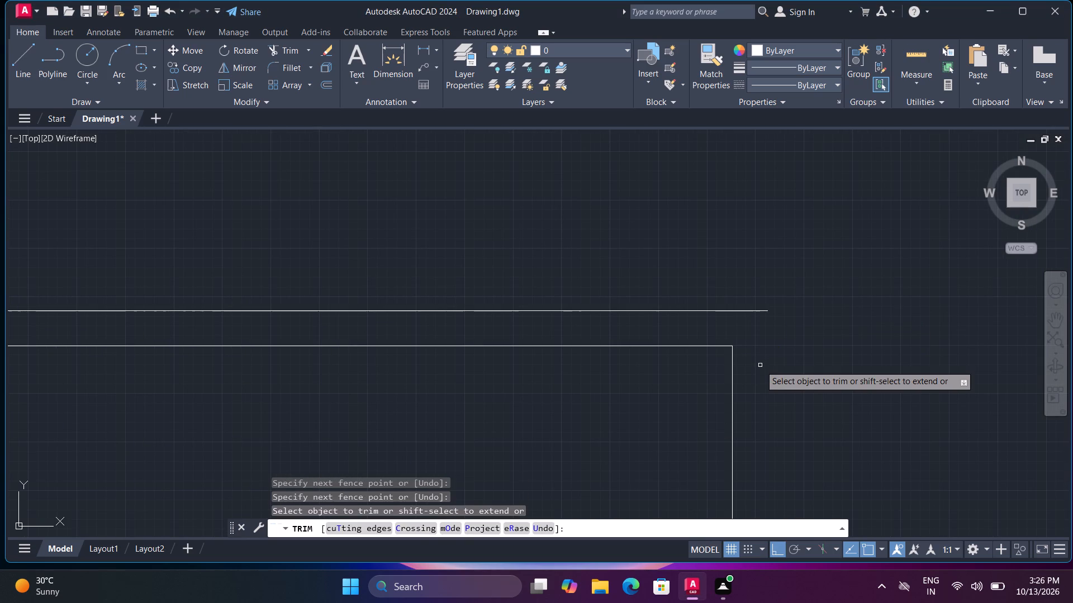
key("ctrl+z")
scroll(754, 337, "down", 3)
middle_click_drag(878, 336, 409, 419)
scroll(479, 405, "up", 3)
left_click_drag(407, 295, 439, 310)
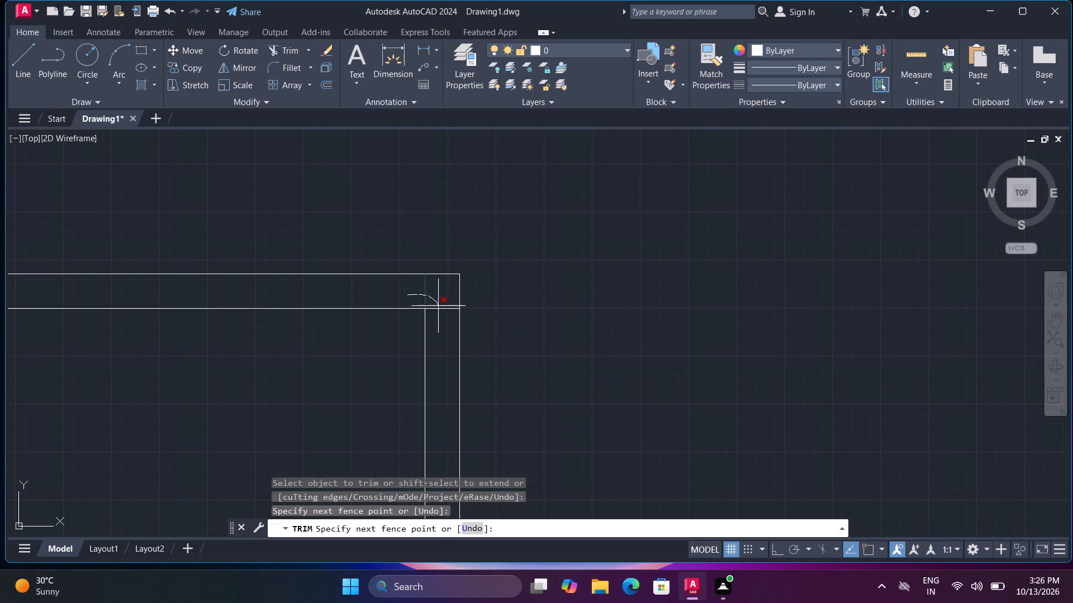
left_click_drag(439, 310, 439, 315)
Trim the overlapping ends of the inner wall lines at the two bottom corners of the outline.
middle_click_drag(488, 411, 499, 186)
middle_click_drag(585, 275, 580, 182)
scroll(580, 184, "down", 2)
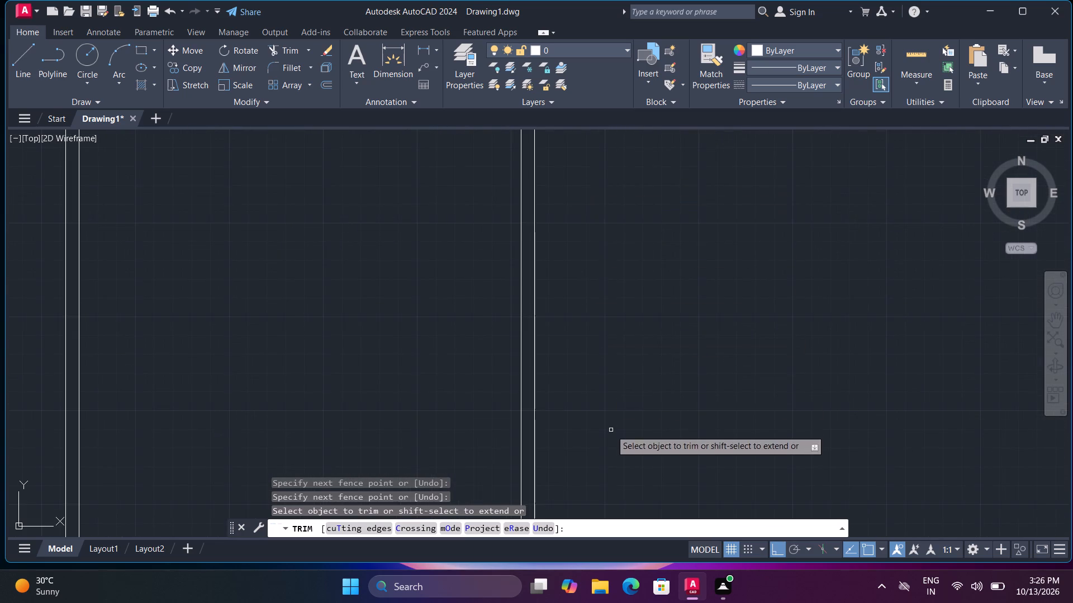
middle_click_drag(609, 427, 616, 201)
middle_click_drag(630, 384, 668, 217)
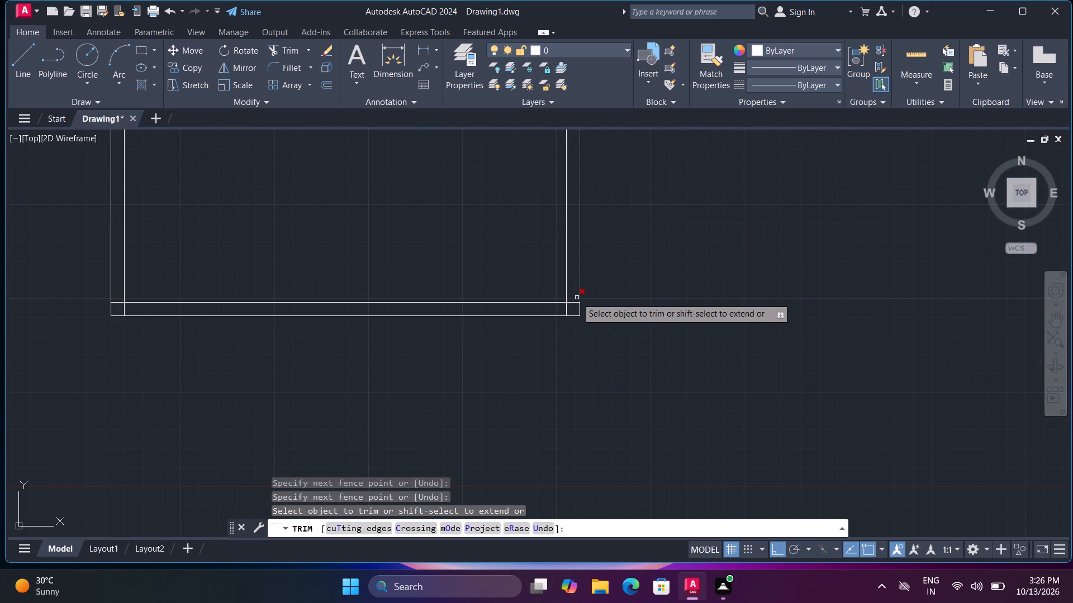
left_click_drag(575, 301, 562, 310)
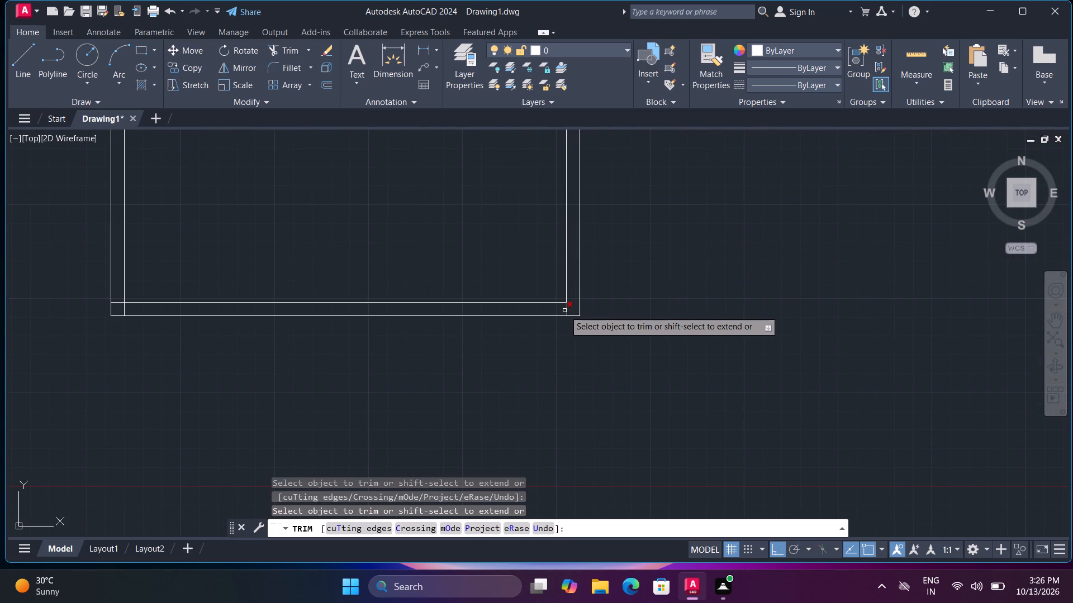
left_click(564, 310)
left_click_drag(127, 309, 120, 309)
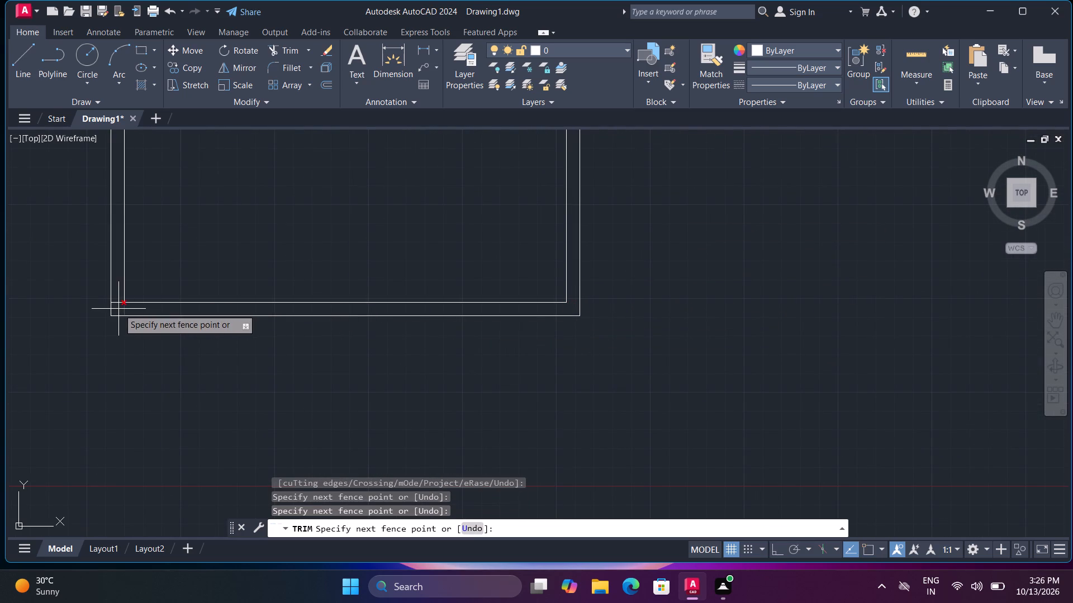
left_click(118, 309)
left_click(119, 300)
left_click(119, 304)
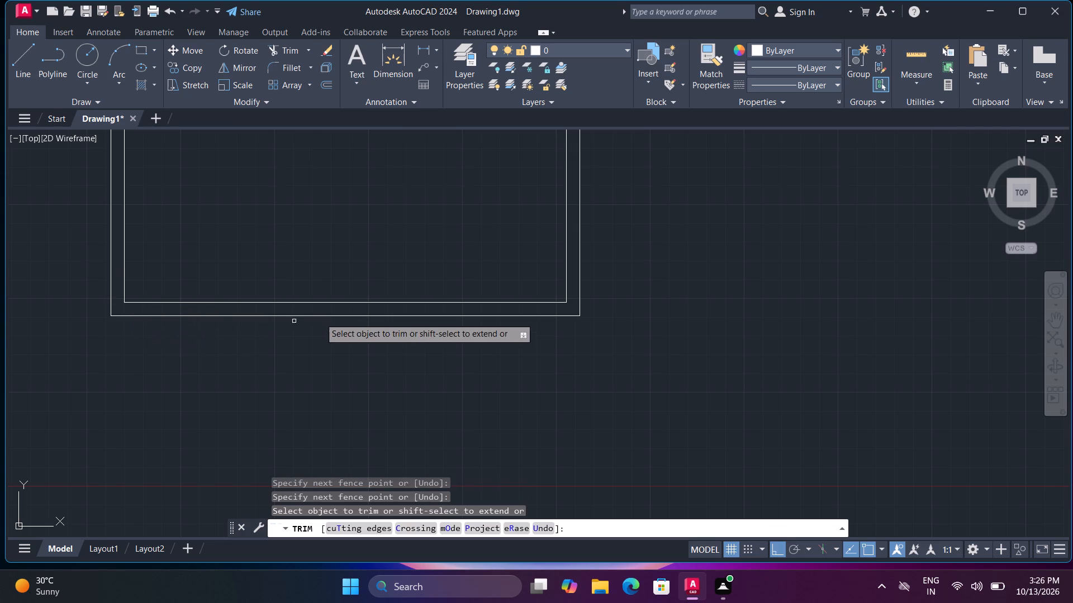
scroll(363, 308, "down", 1)
key("Escape")
middle_click_drag(409, 274, 479, 484)
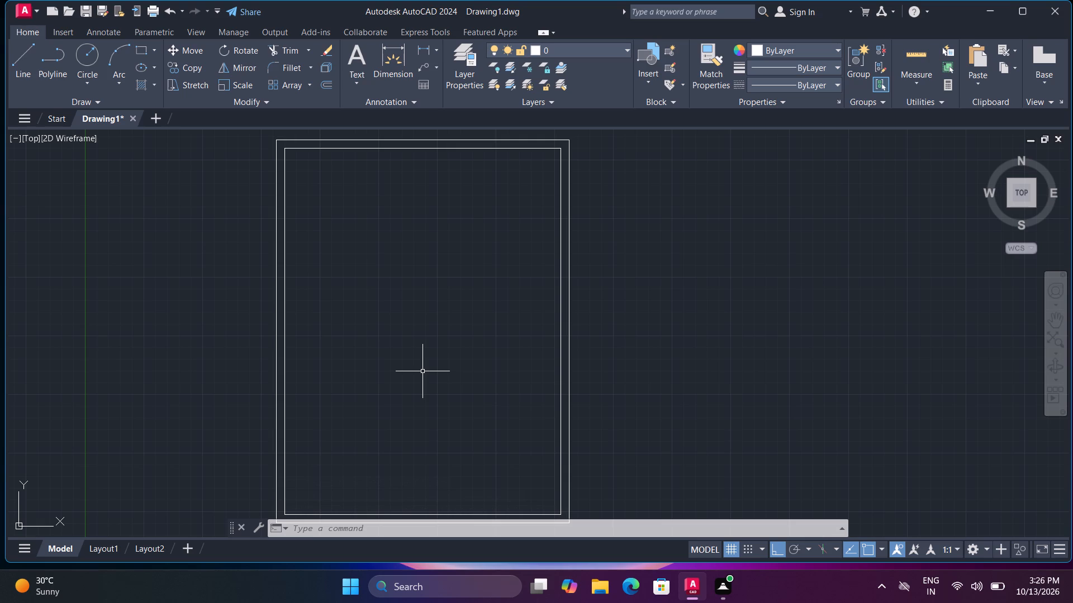
key("Escape")
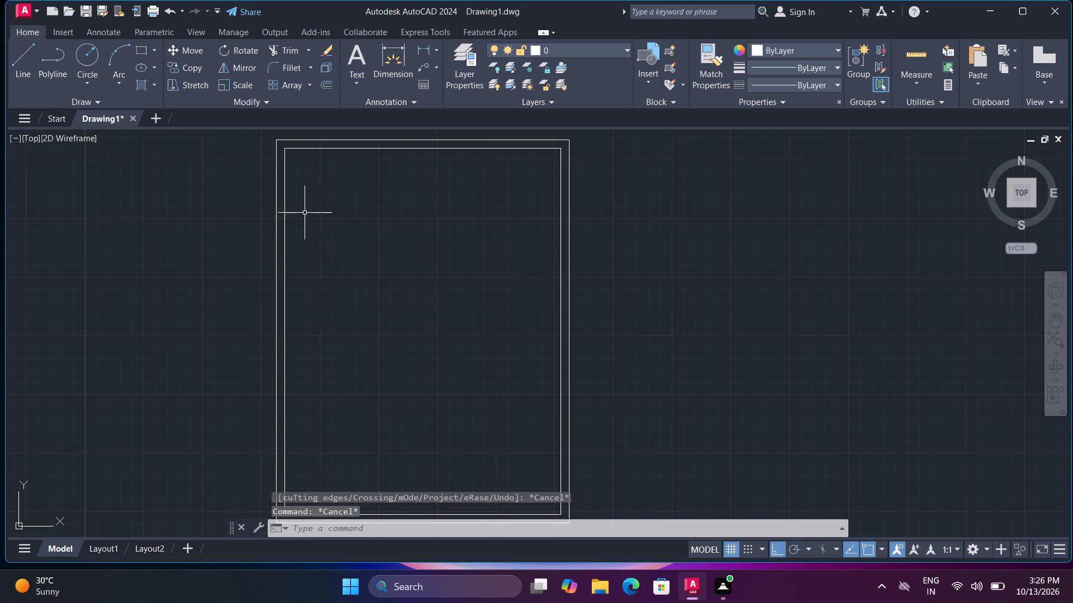
Create the first vertical partition by offsetting the inner left wall line 9' rightward using Through, and the resulting line another 9".
key("o")
key("space")
type("t")
key("space")
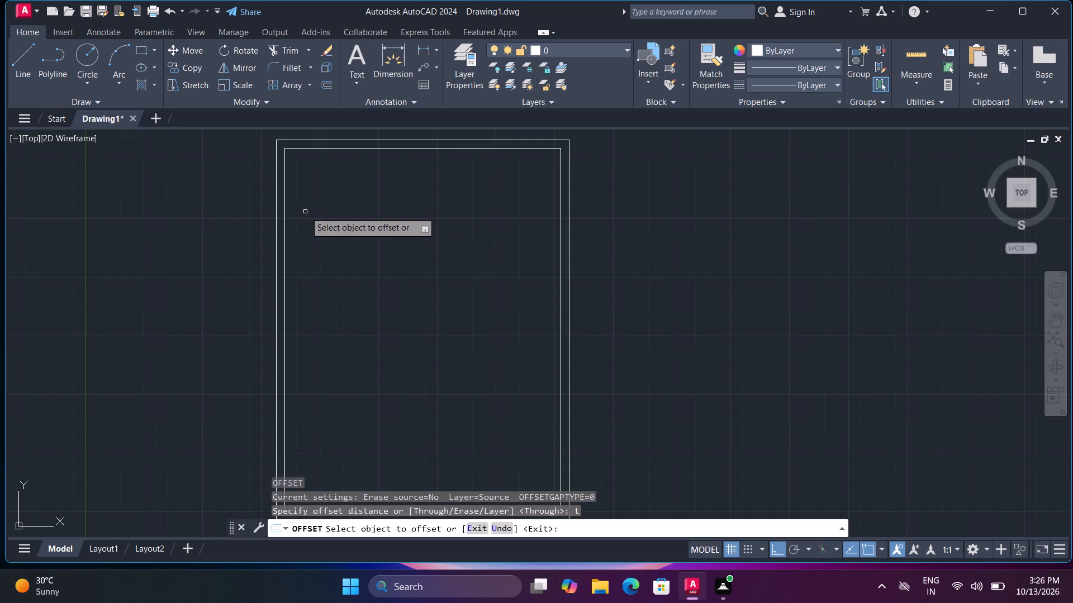
left_click(286, 200)
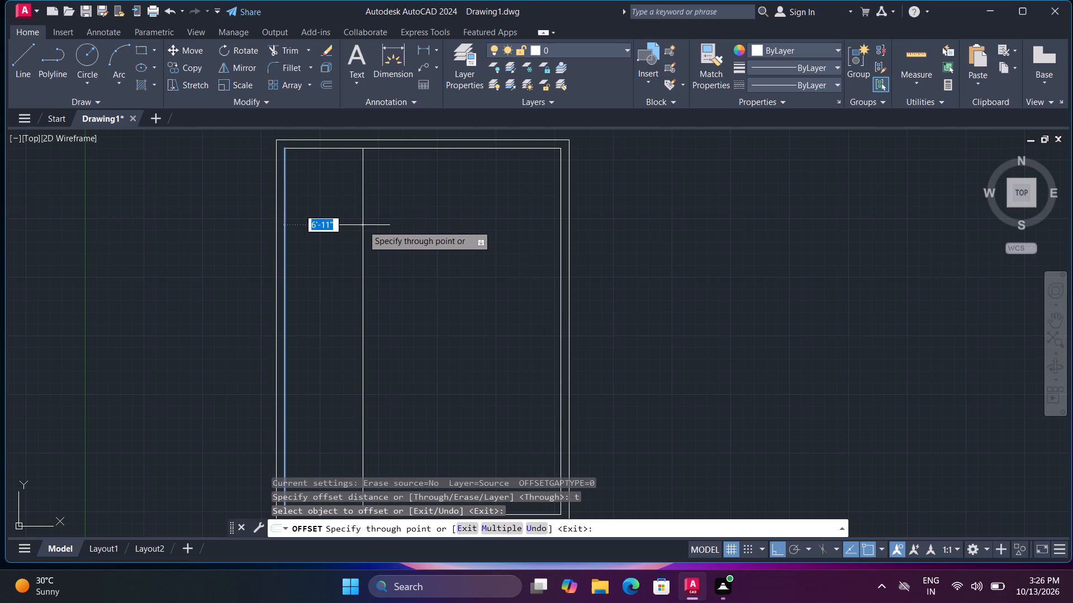
type("9'")
key("Return")
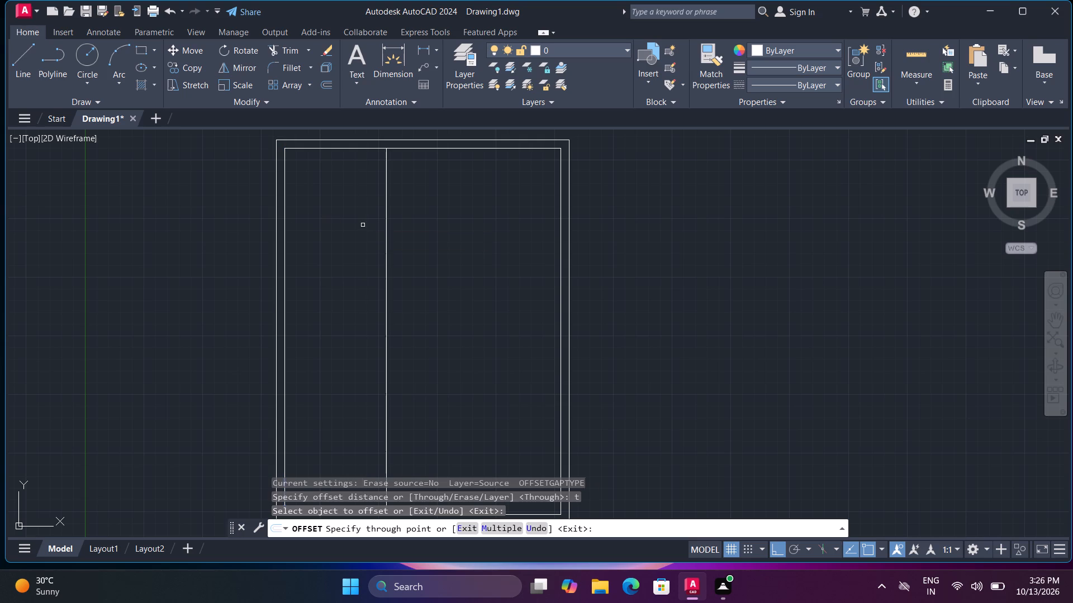
left_click(386, 234)
key("9")
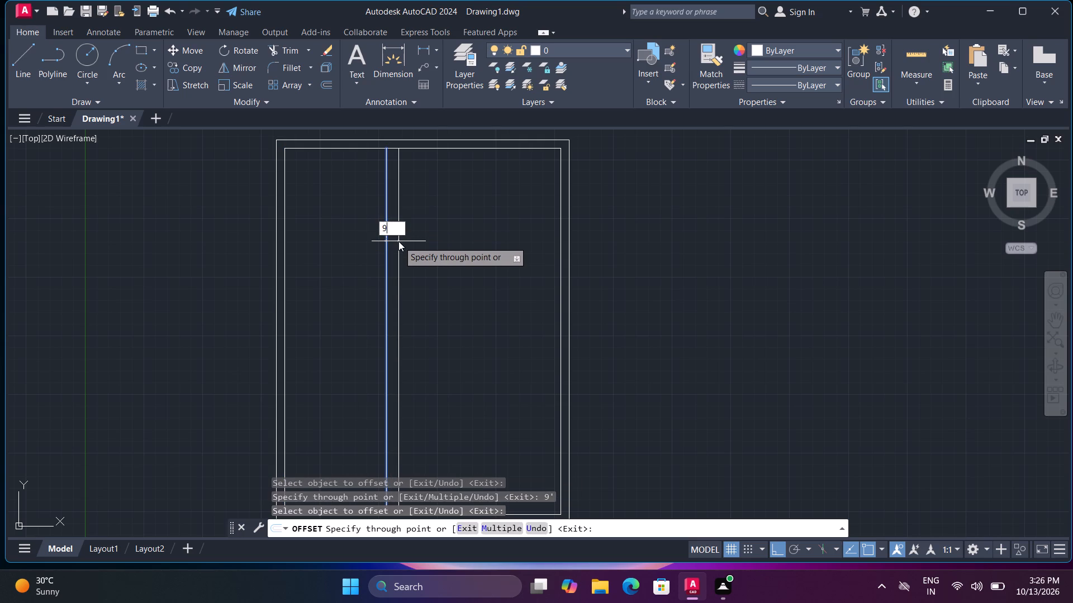
key("shift+quotedbl")
key("Return")
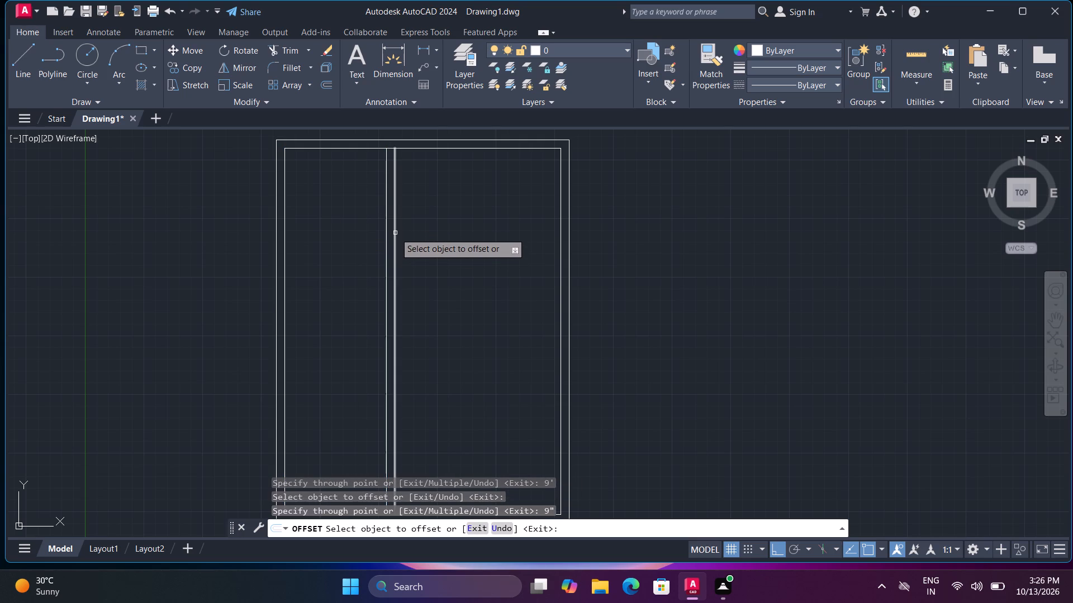
Create a second vertical partition by offsetting the first partition's right line 4'6" rightward, and the resulting line another 9".
left_click(395, 233)
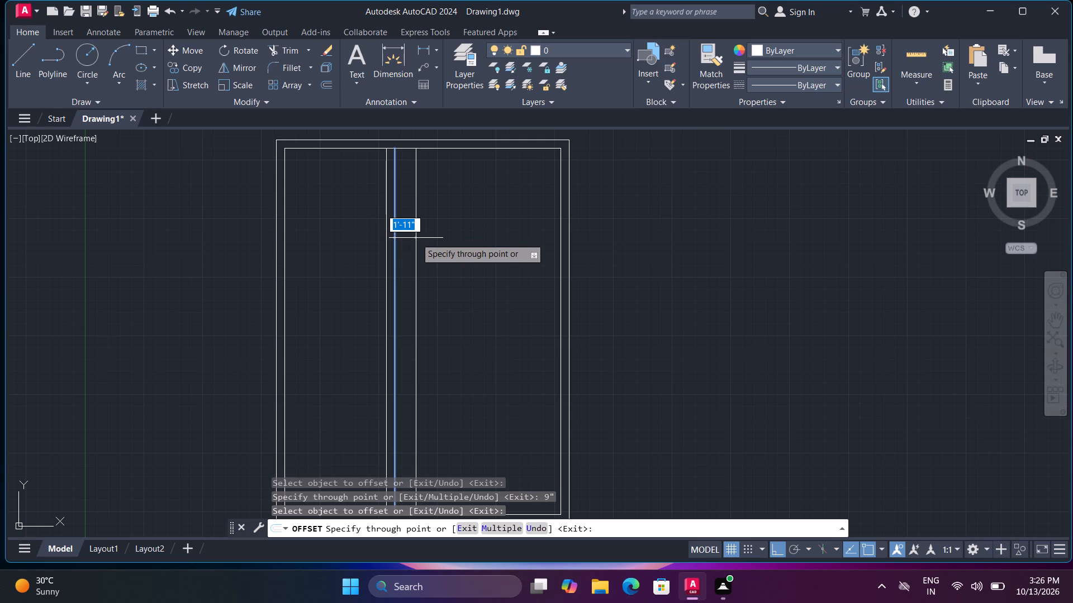
key("4")
type("'6")
key("shift+quotedbl")
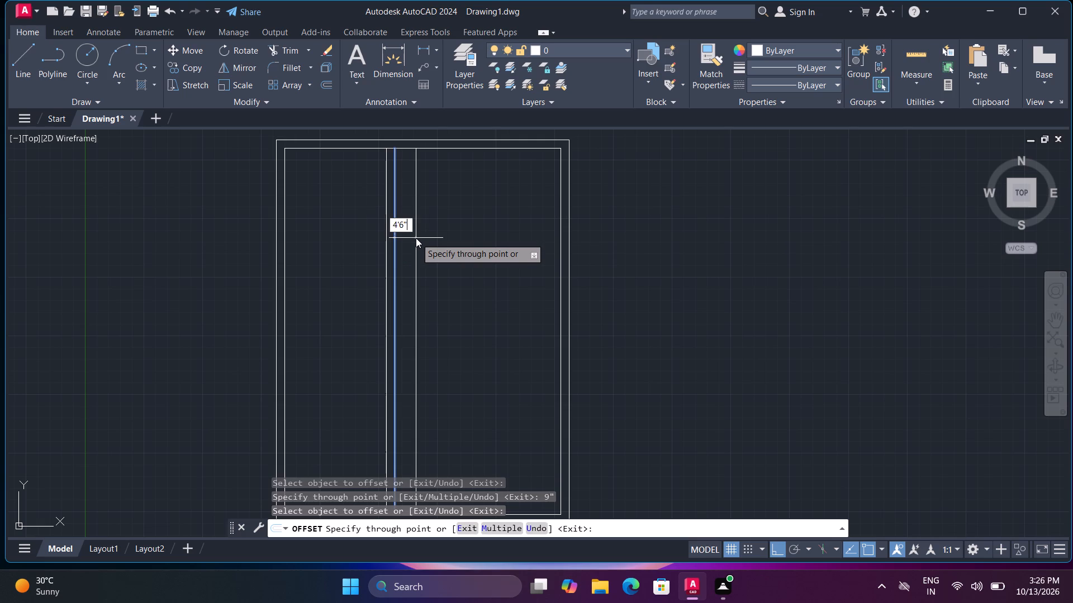
key("Return")
left_click(445, 245)
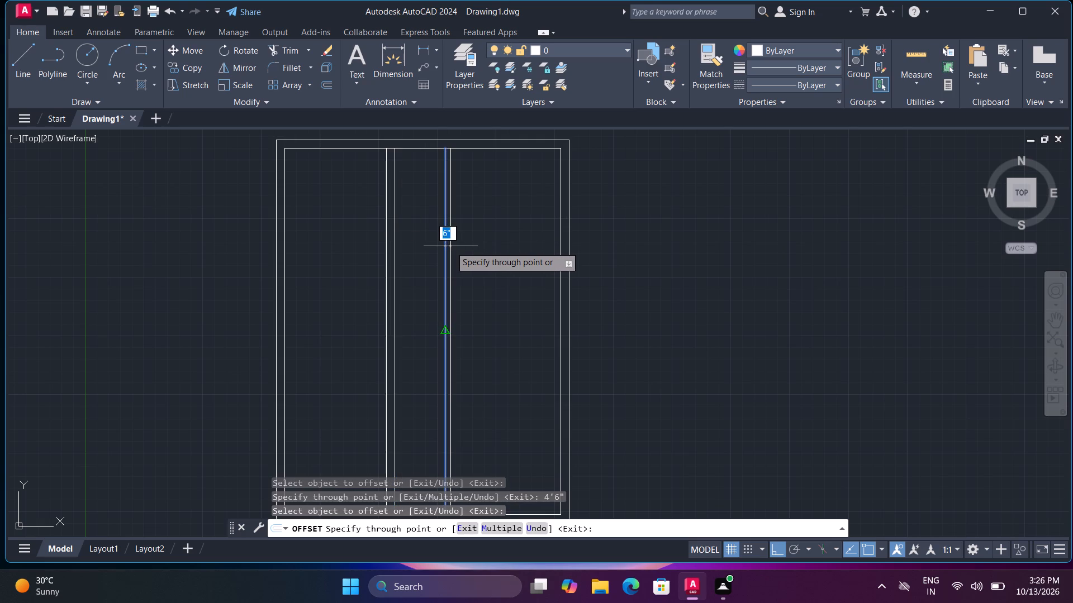
type("9\"")
key("Return")
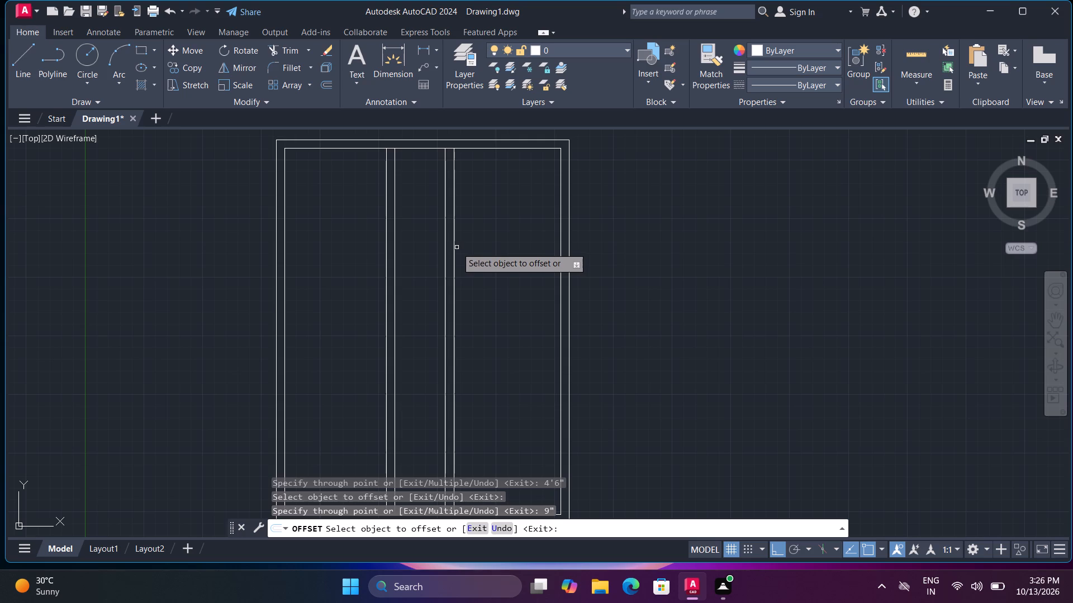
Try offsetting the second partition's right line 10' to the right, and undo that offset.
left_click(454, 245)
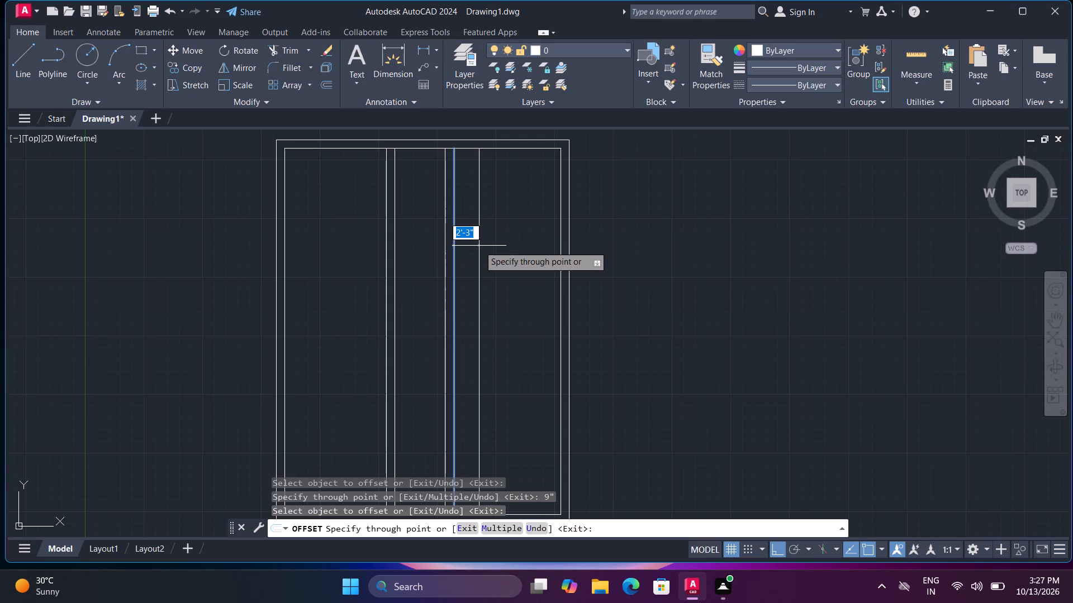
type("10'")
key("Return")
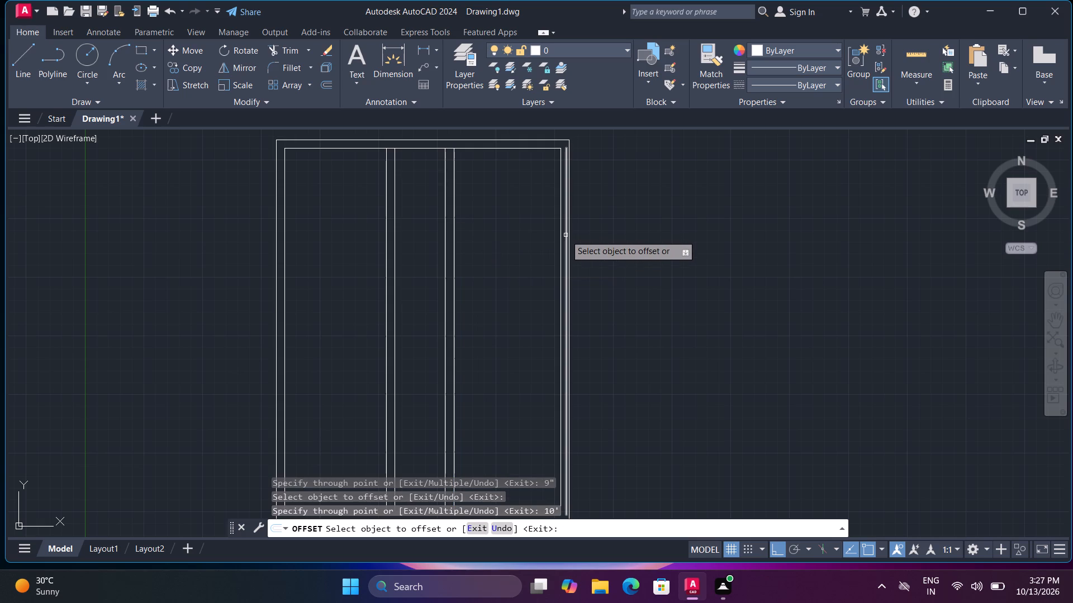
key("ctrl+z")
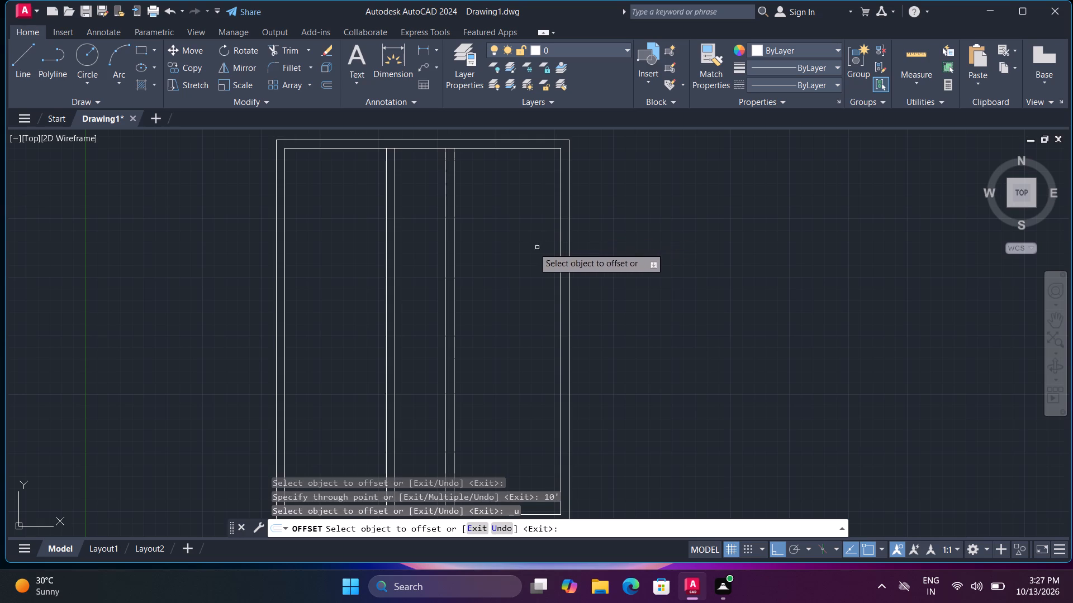
Create a third vertical partition by offsetting the inner left wall line 19'6" rightward, and the resulting line another 9".
middle_click_drag(476, 247, 602, 226)
middle_click(602, 226)
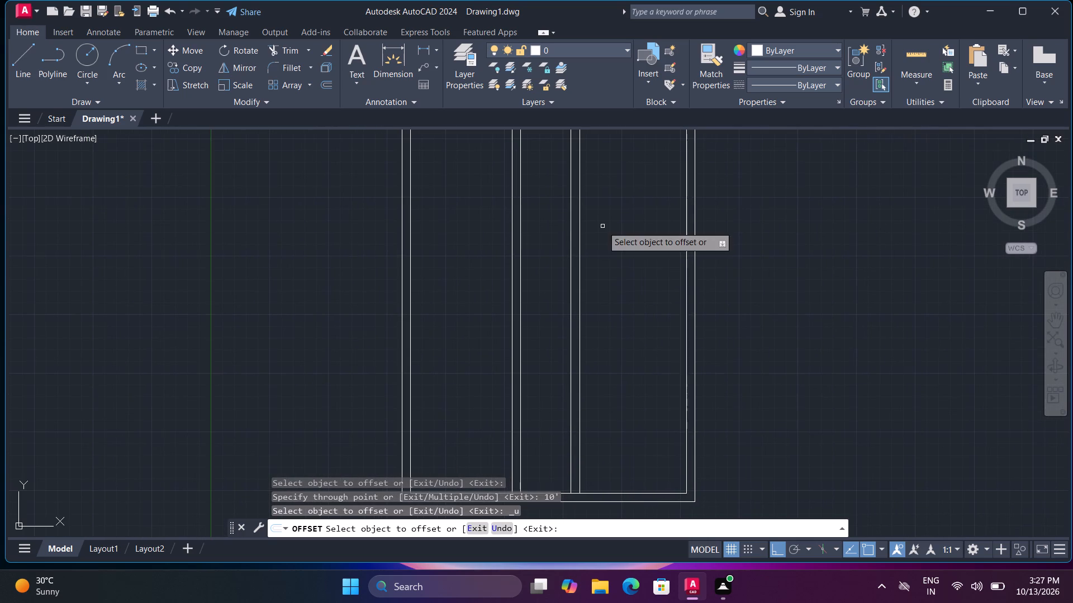
middle_click_drag(615, 268, 619, 296)
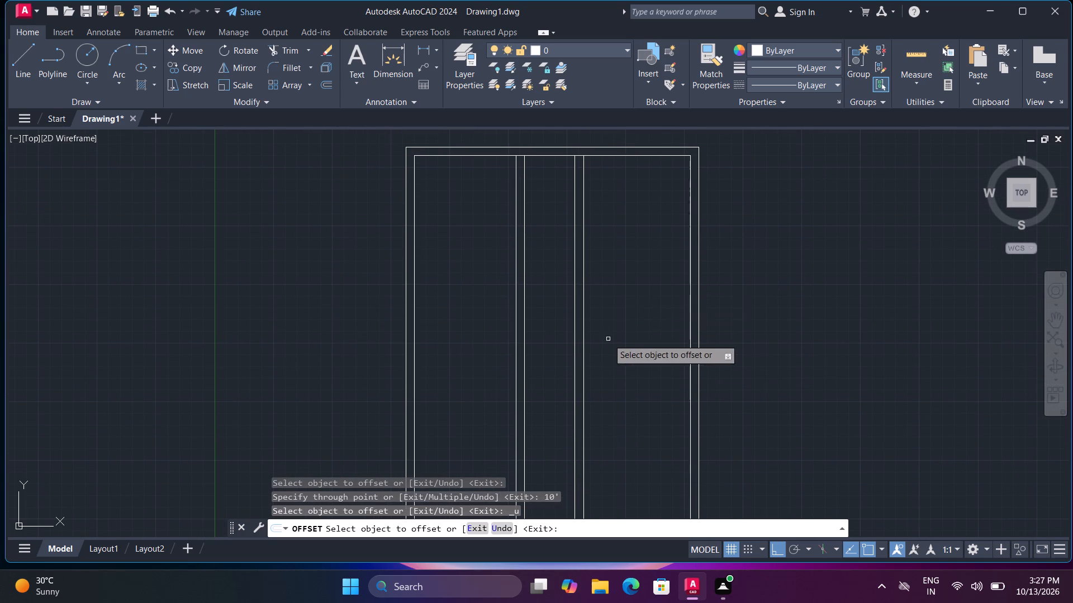
middle_click_drag(606, 331, 551, 59)
left_click(359, 184)
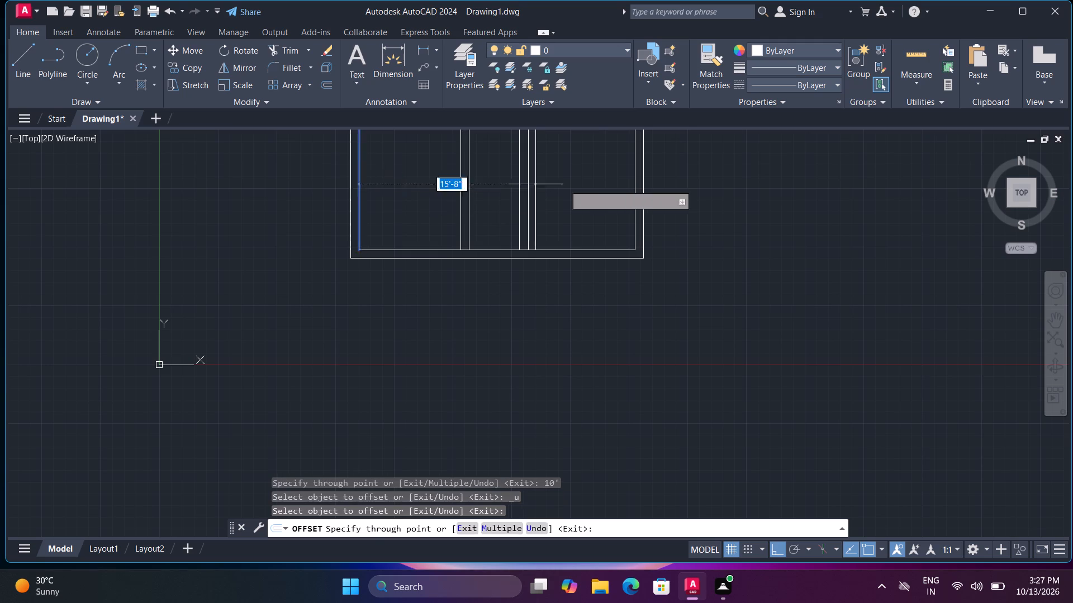
middle_click_drag(607, 181, 551, 318)
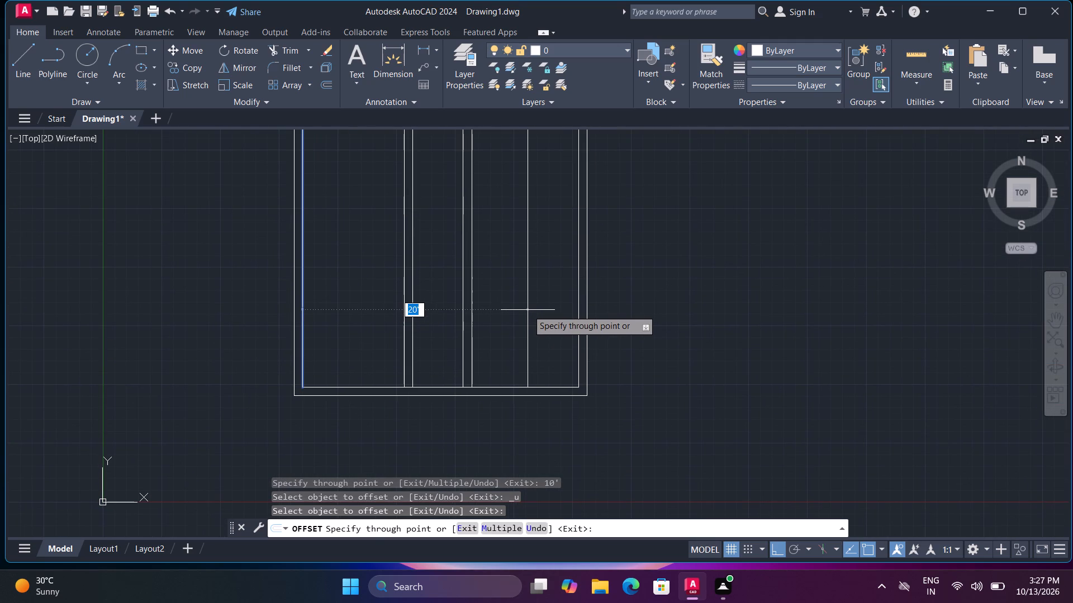
key("1")
key("9")
key("apostrophe")
key("2")
key("shift+quotedbl")
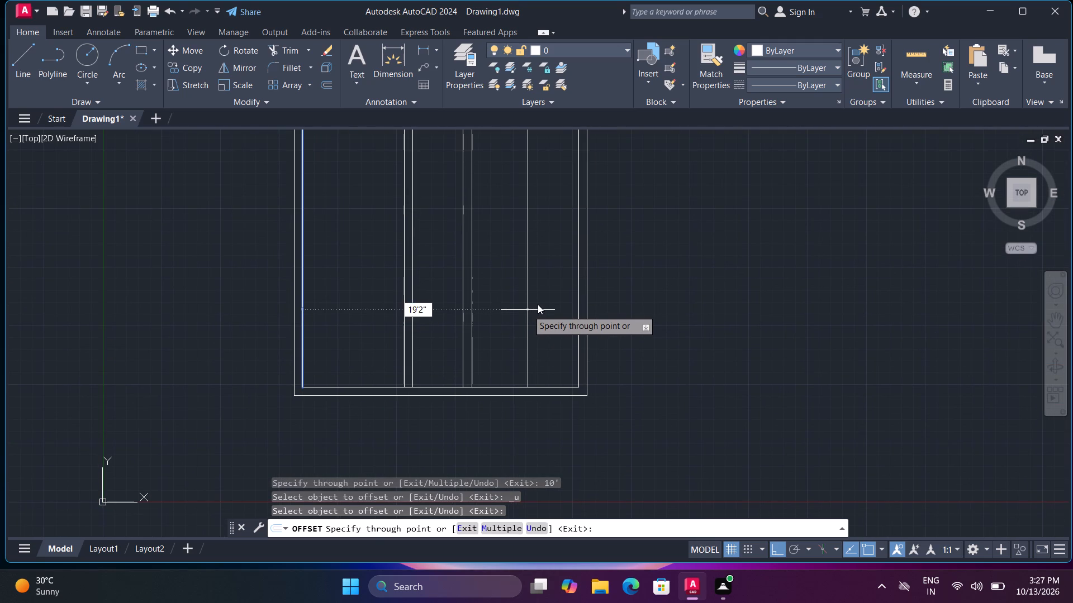
key("BackSpace")
key("BackSpace")
type("6\"")
key("Return")
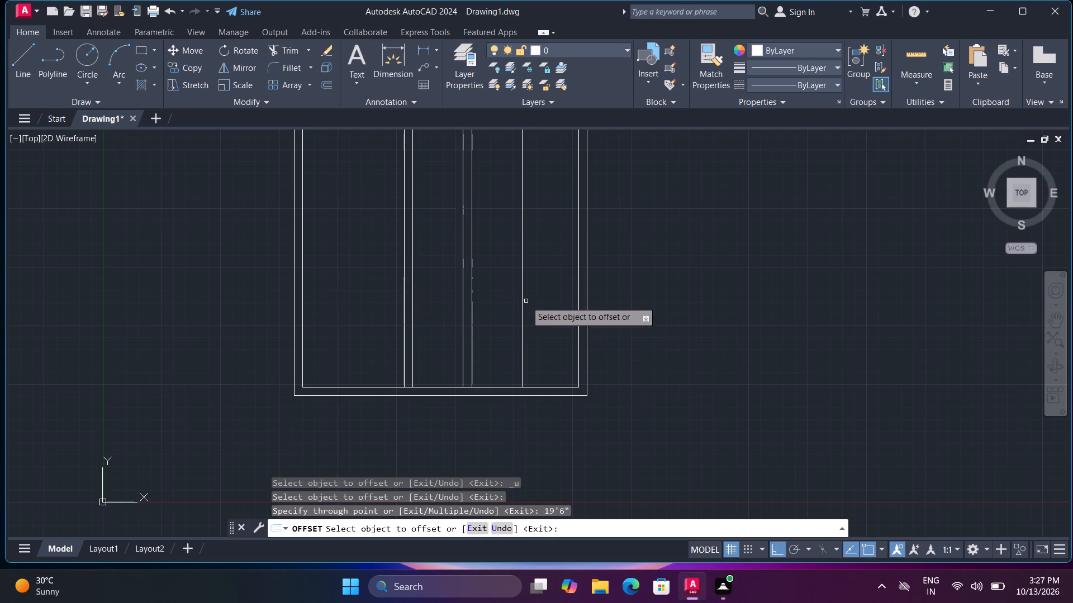
left_click(522, 299)
type("9\"")
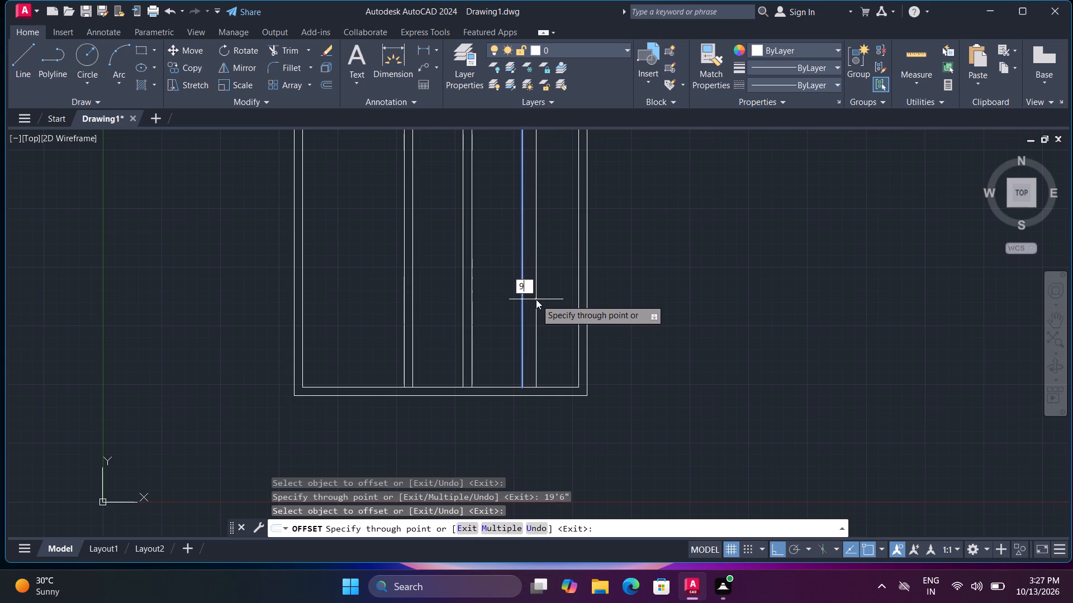
key("Return")
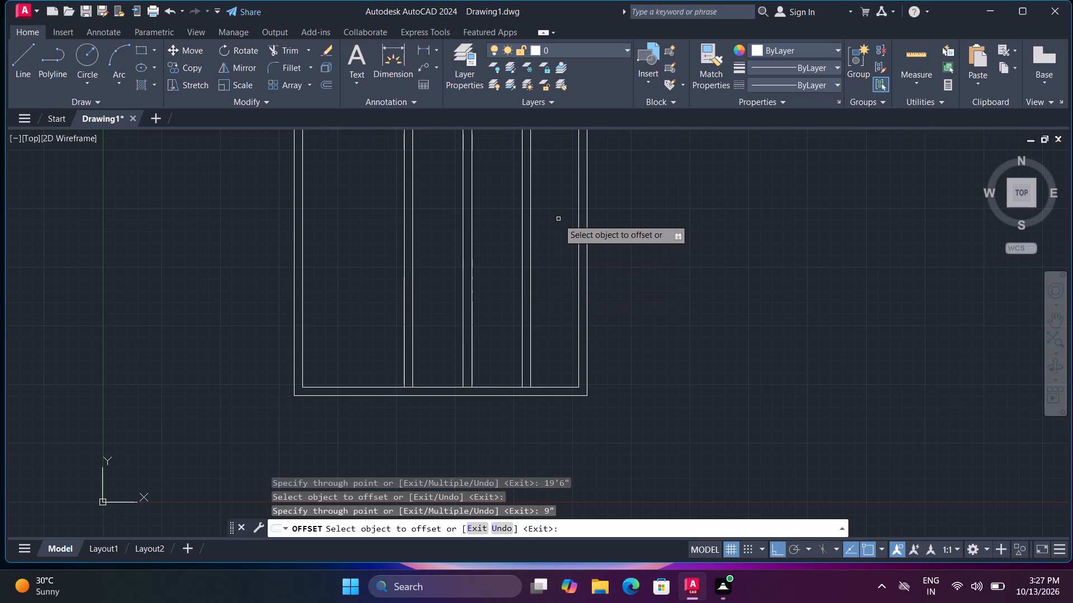
Create a horizontal partition by offsetting the inner top wall line 8'6" downward, and the resulting line another 9".
middle_click_drag(558, 219, 574, 384)
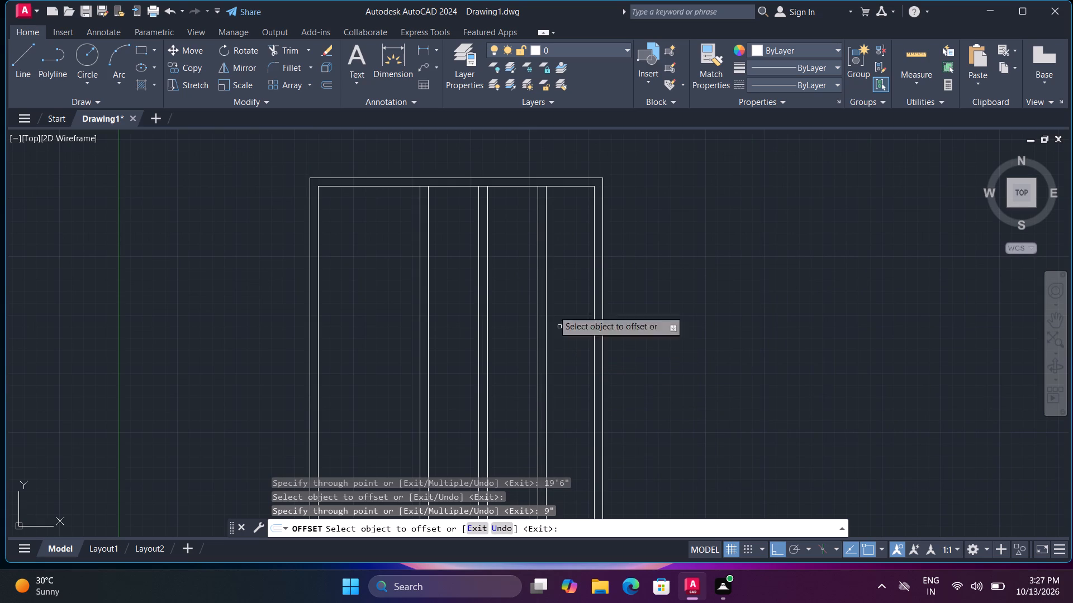
left_click(500, 188)
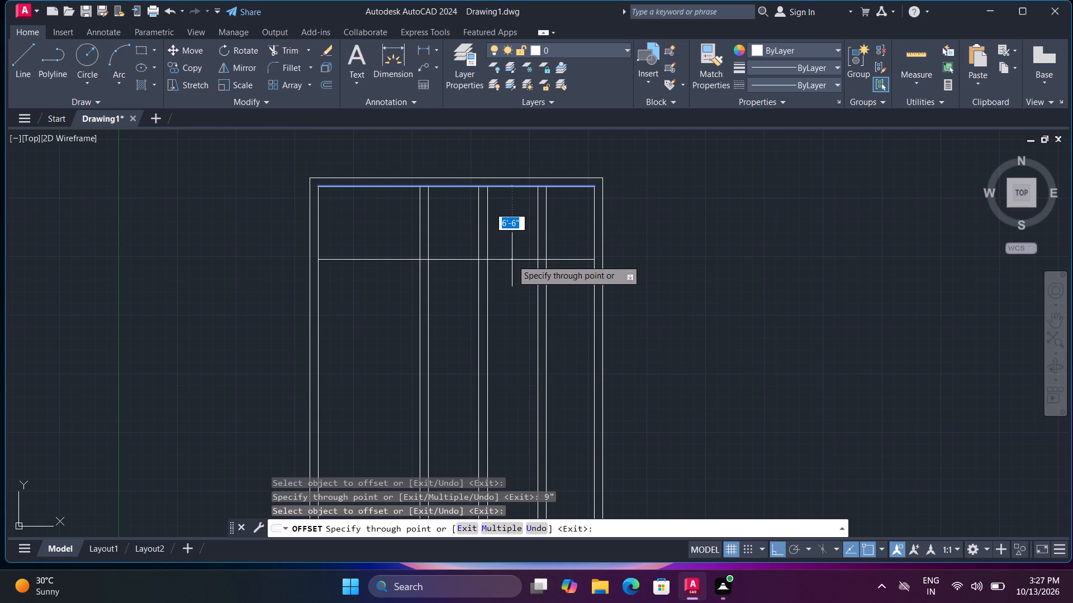
type("8'6\"")
key("Return")
left_click(525, 281)
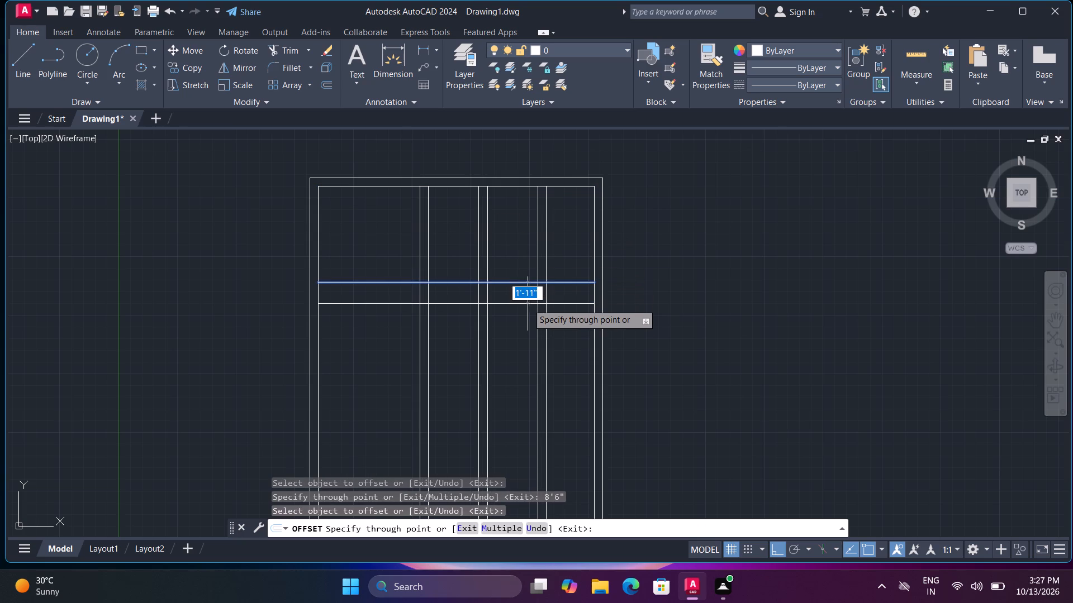
key("9")
key("shift+quotedbl")
key("Return")
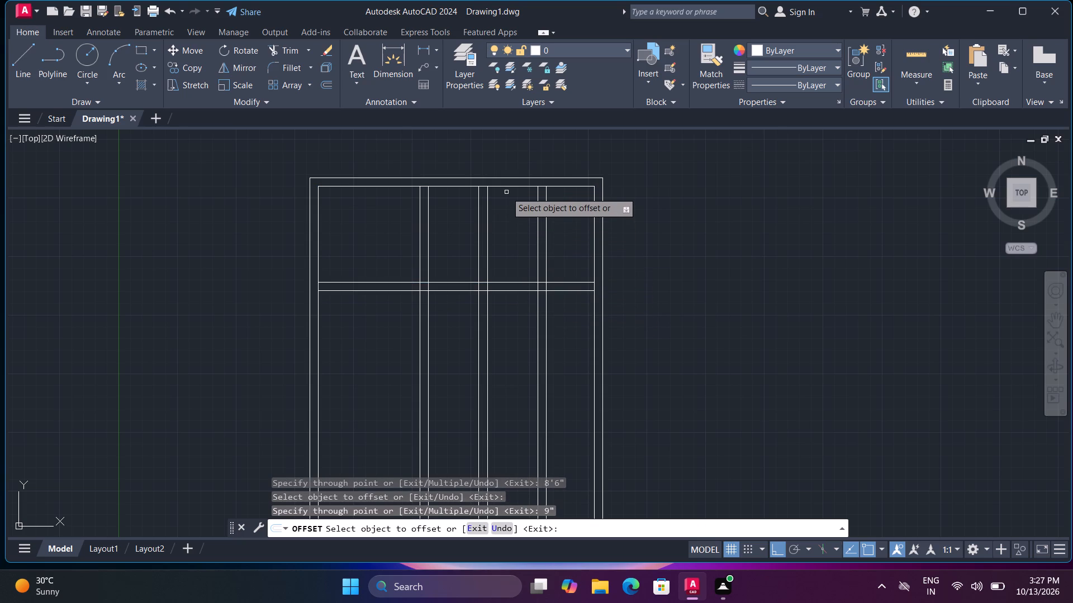
Create a second horizontal partition by offsetting the inner top wall line 6' downward, and the resulting line another 9".
left_click(507, 190)
left_click(507, 185)
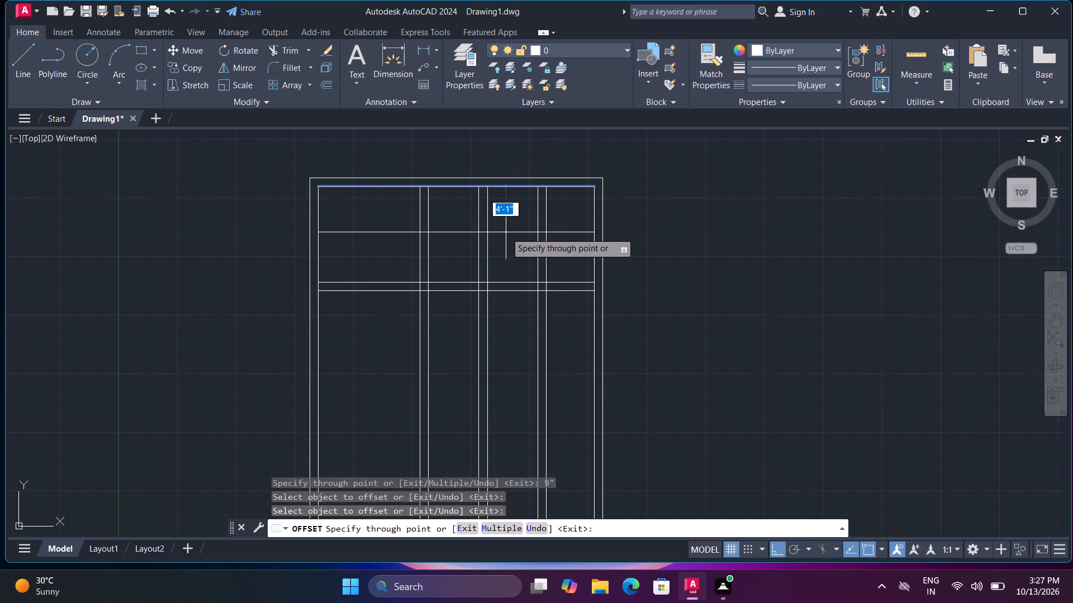
type("6'")
key("Return")
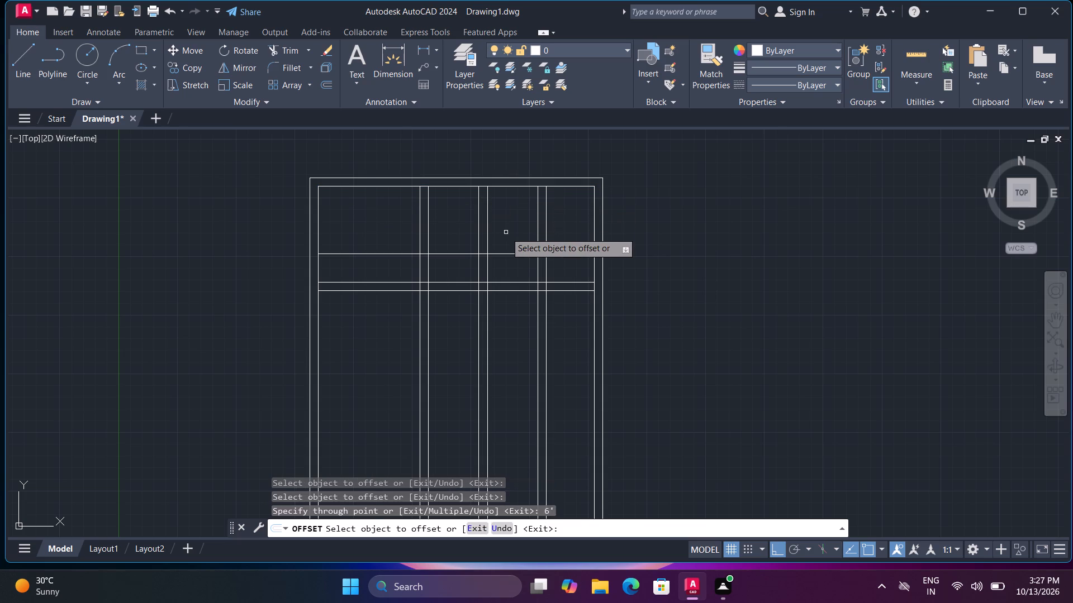
left_click(517, 255)
key("9")
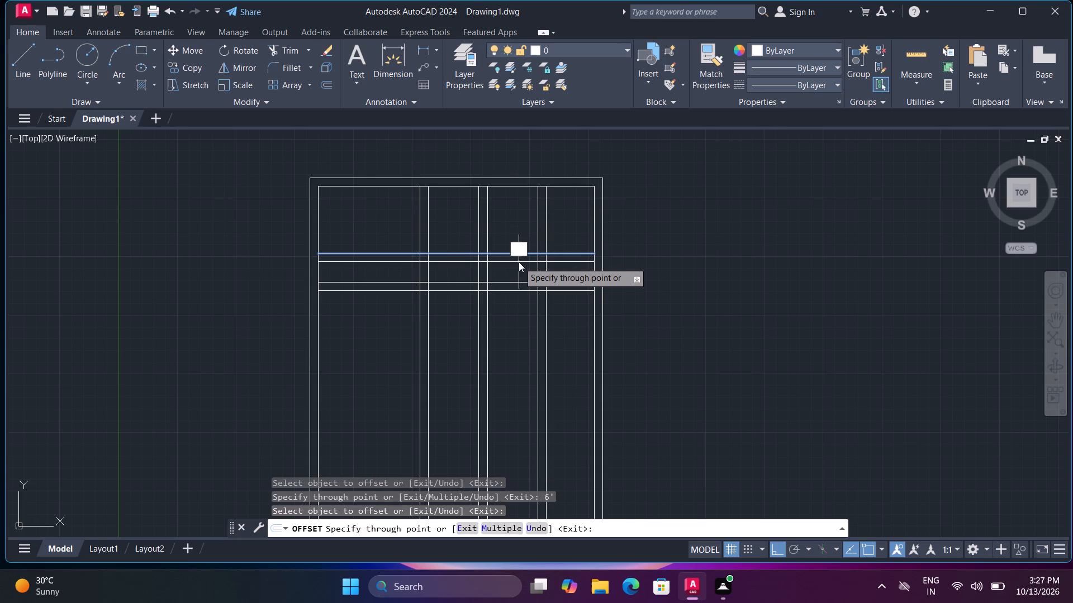
key("shift+quotedbl")
key("Return")
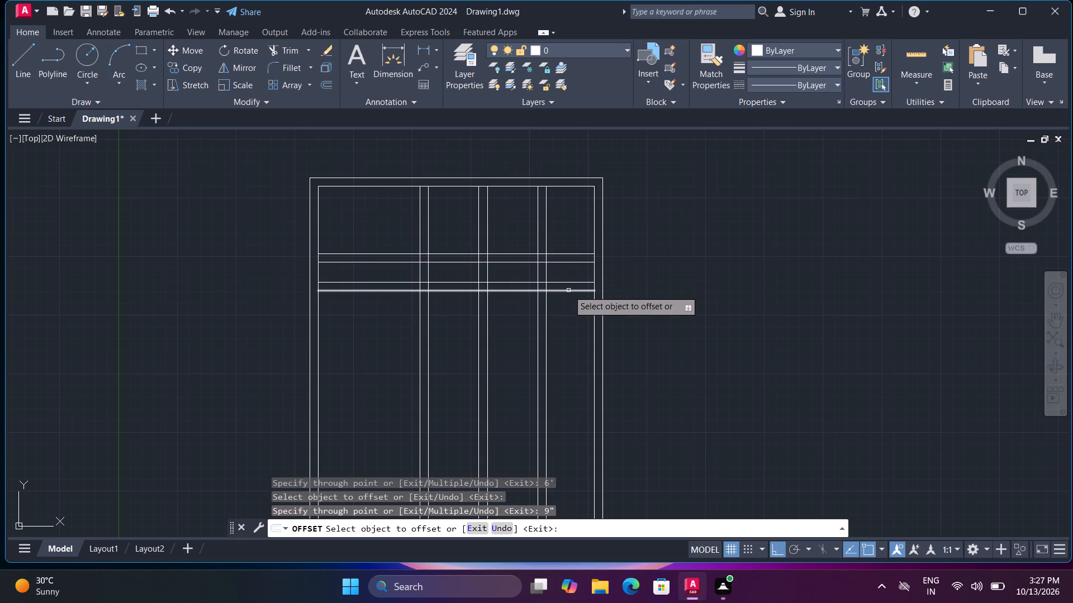
Trim the 6' horizontal partition to the span between the first two vertical partitions, and the third vertical partition above the 8'6" partition.
middle_click_drag(568, 293, 527, 296)
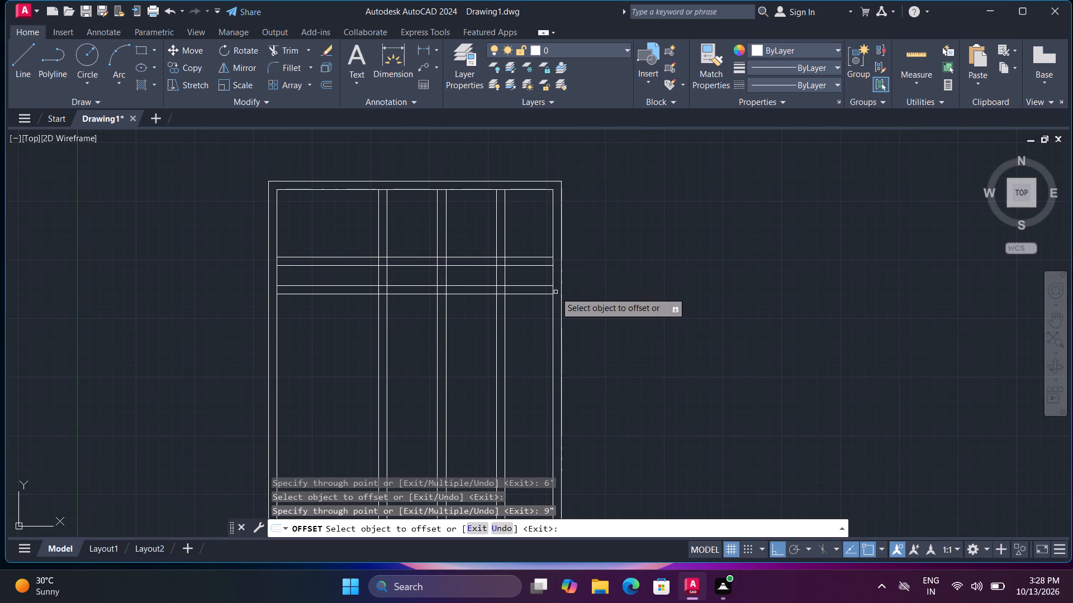
key("Escape")
type("tr")
key("space")
key("space")
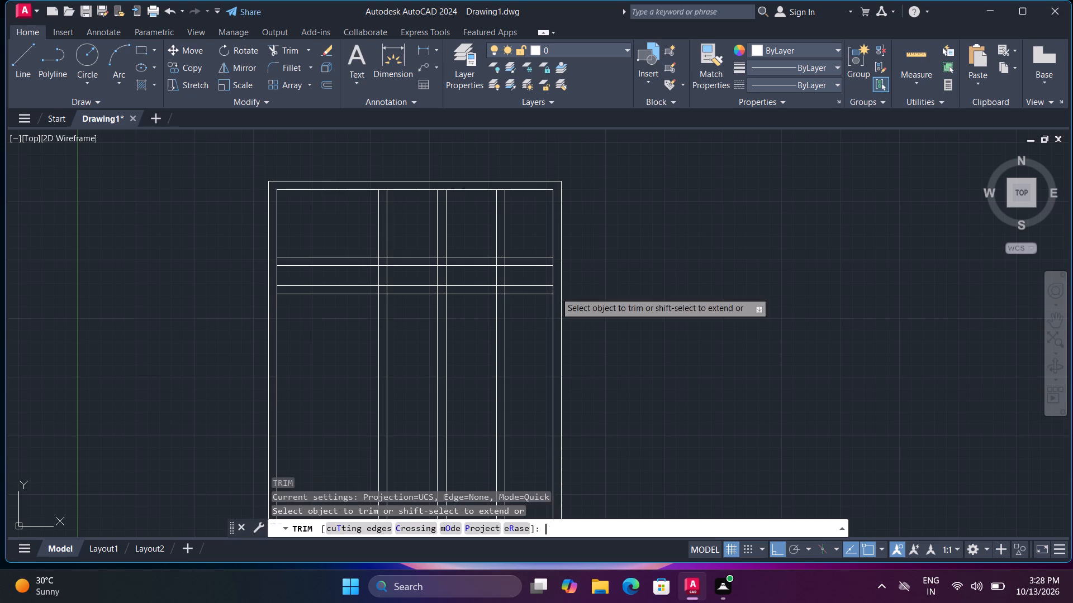
left_click_drag(327, 240, 349, 270)
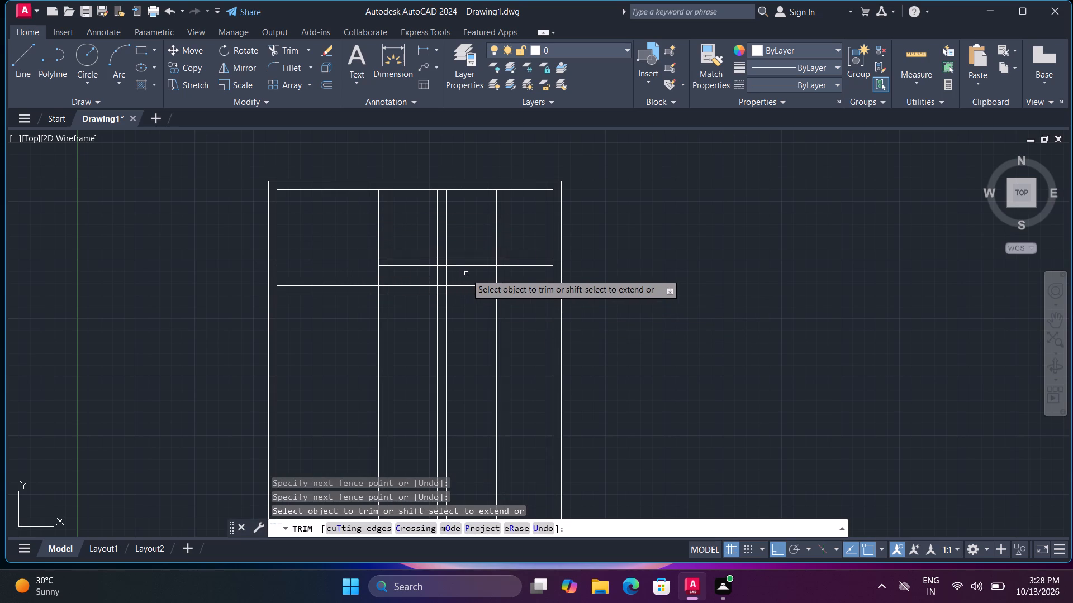
left_click_drag(467, 274, 490, 269)
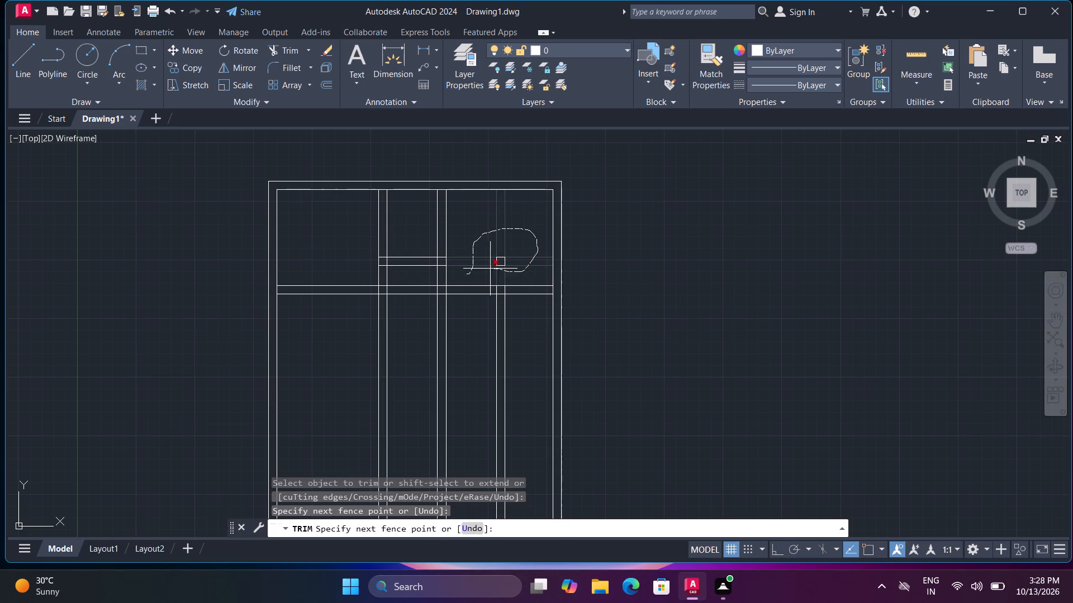
left_click_drag(490, 269, 492, 269)
left_click_drag(493, 269, 498, 256)
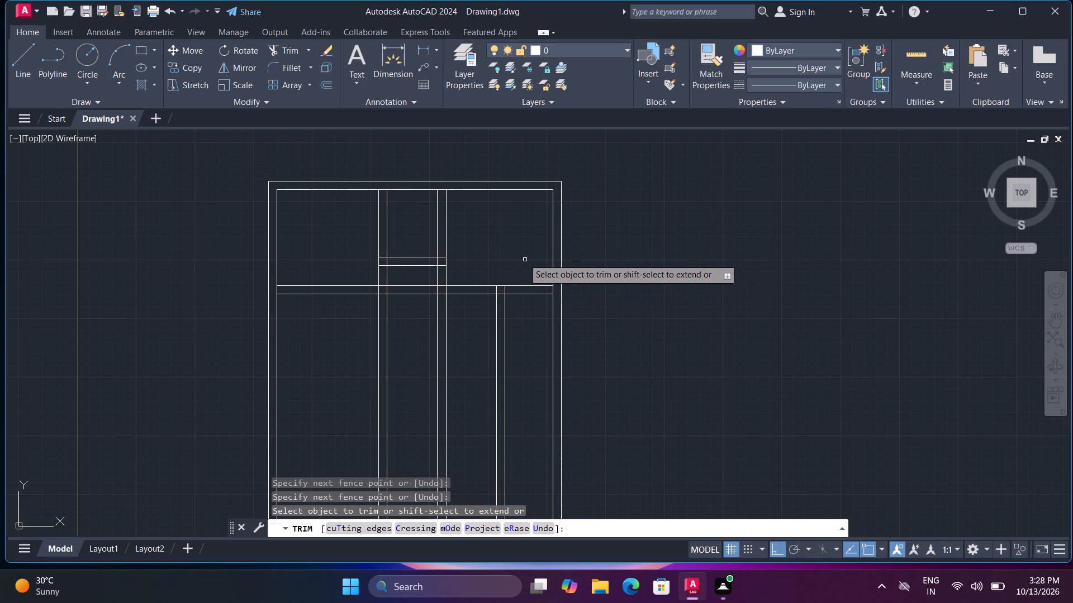
Trim the 8'6" partition lines on both sides of the third vertical partition, from the second vertical partition to the right wall.
left_click_drag(516, 246, 522, 347)
left_click_drag(486, 272, 481, 333)
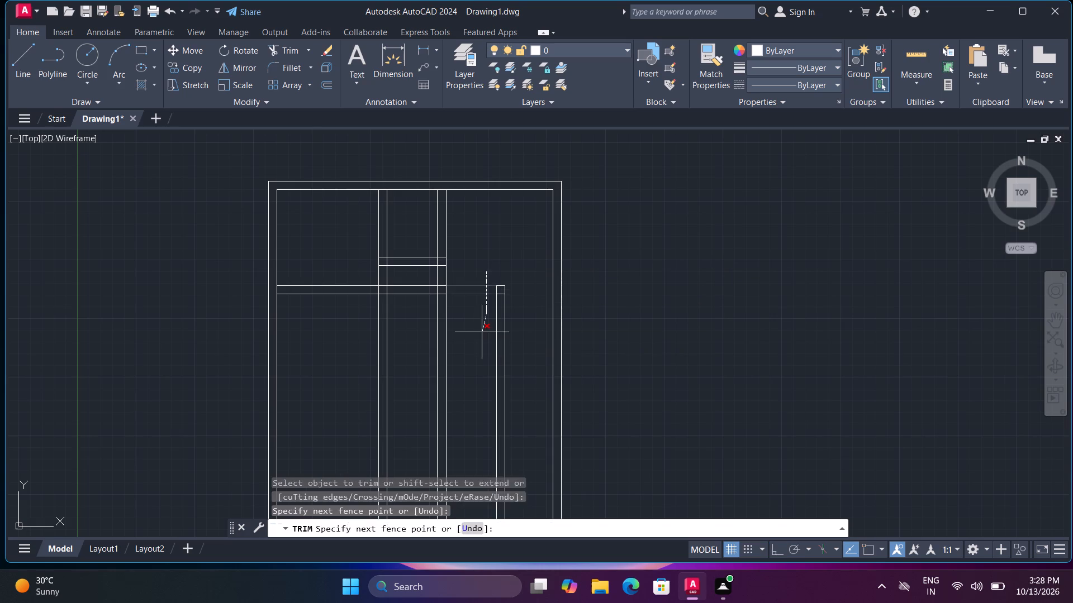
left_click_drag(481, 333, 481, 334)
key("Escape")
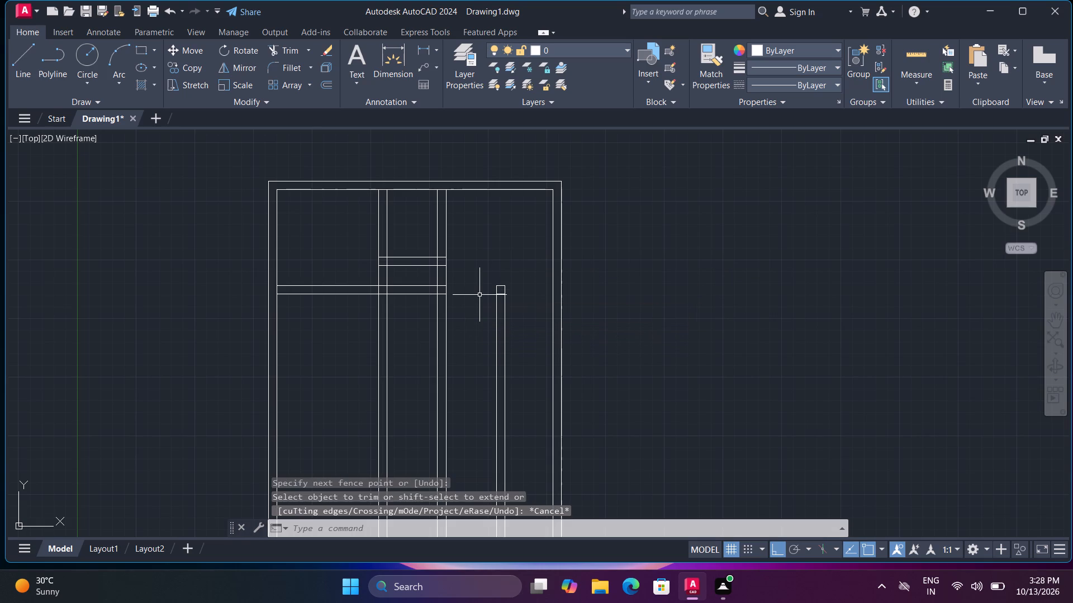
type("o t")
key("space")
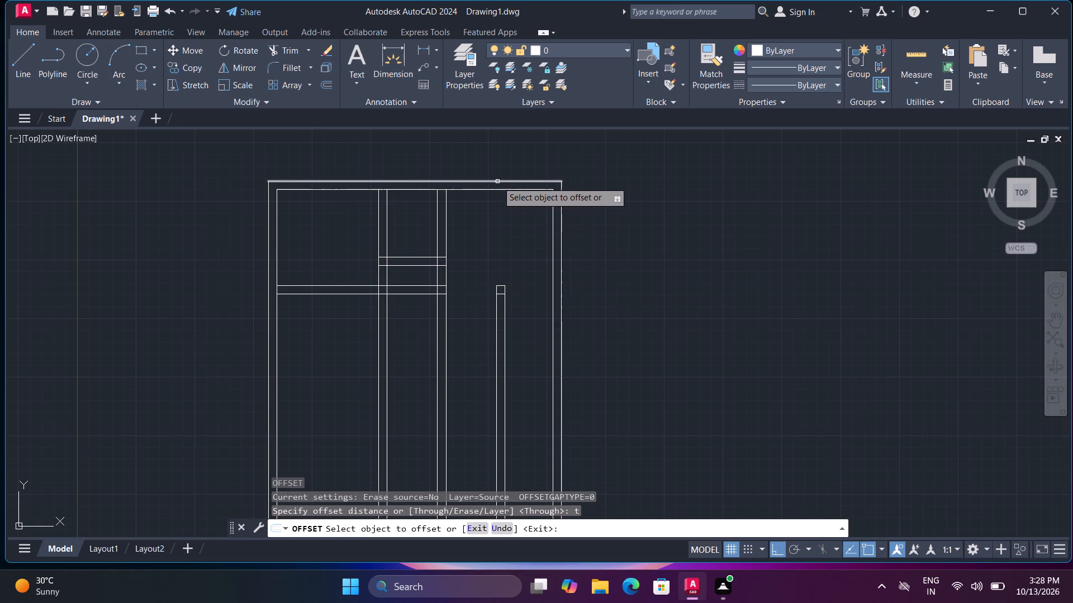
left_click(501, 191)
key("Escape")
Trim the inner top wall line where the first and second vertical partitions meet it.
type("`tr")
key("space")
key("space")
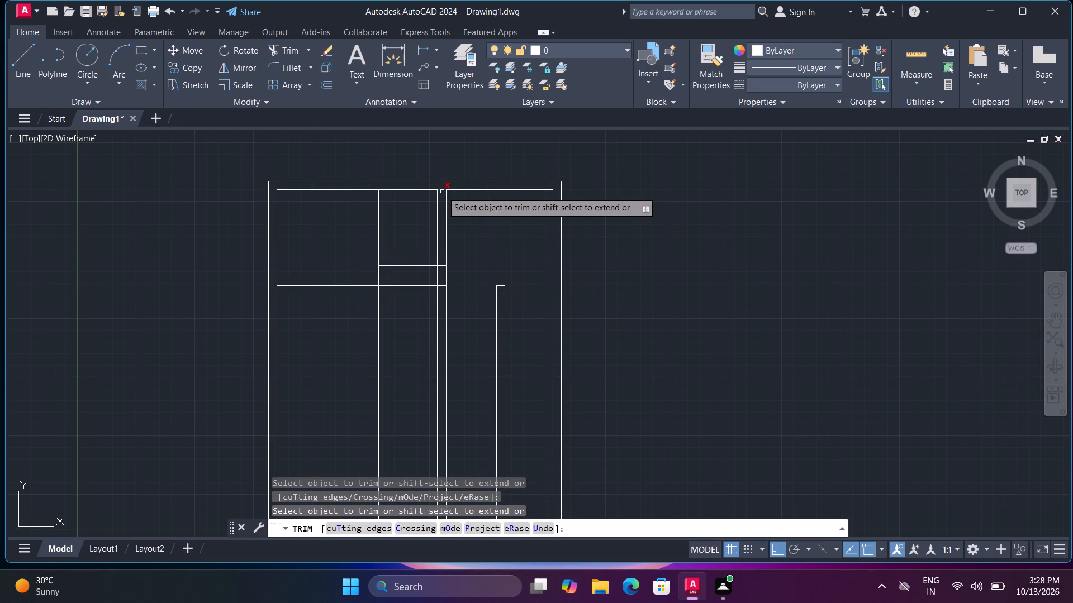
left_click(442, 192)
left_click(381, 189)
key("Escape")
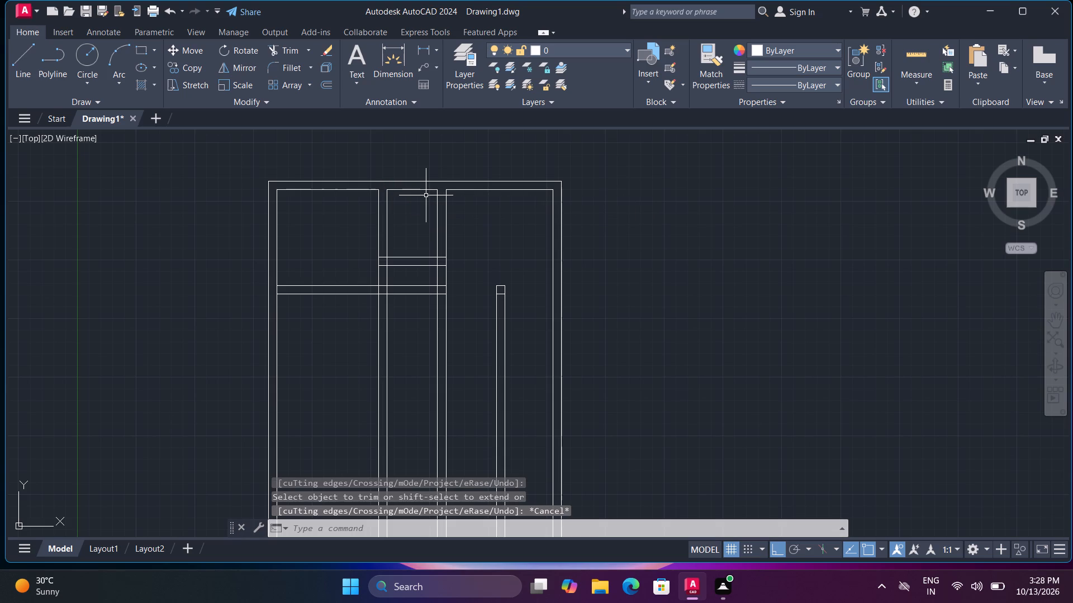
Create the right room's bottom partition by offsetting its inner top wall line 14' downward using Through, and the resulting line another 9".
type("o t")
key("space")
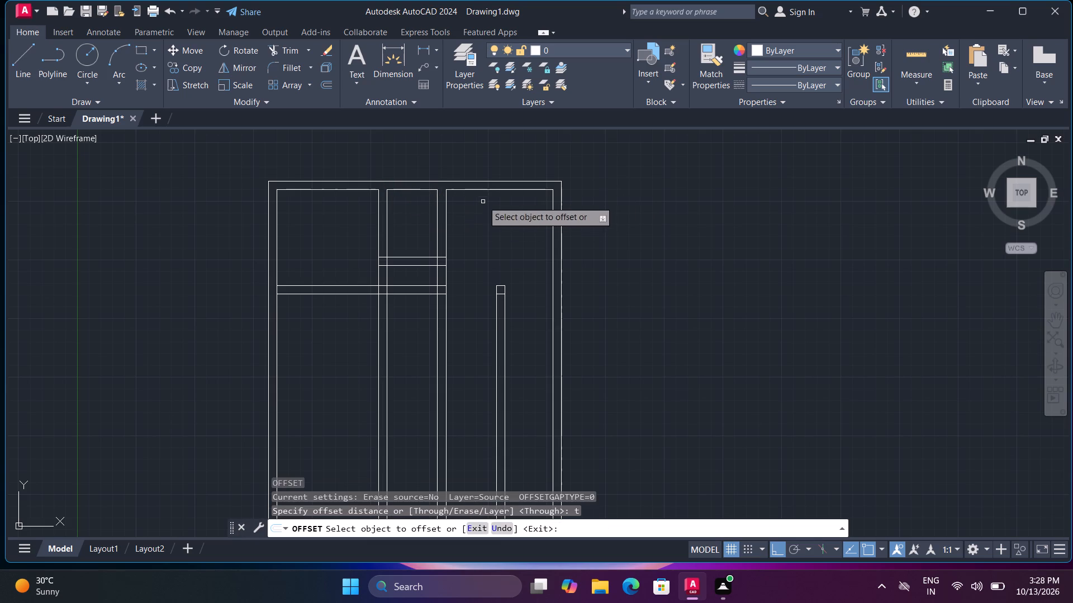
left_click(481, 192)
left_click(481, 191)
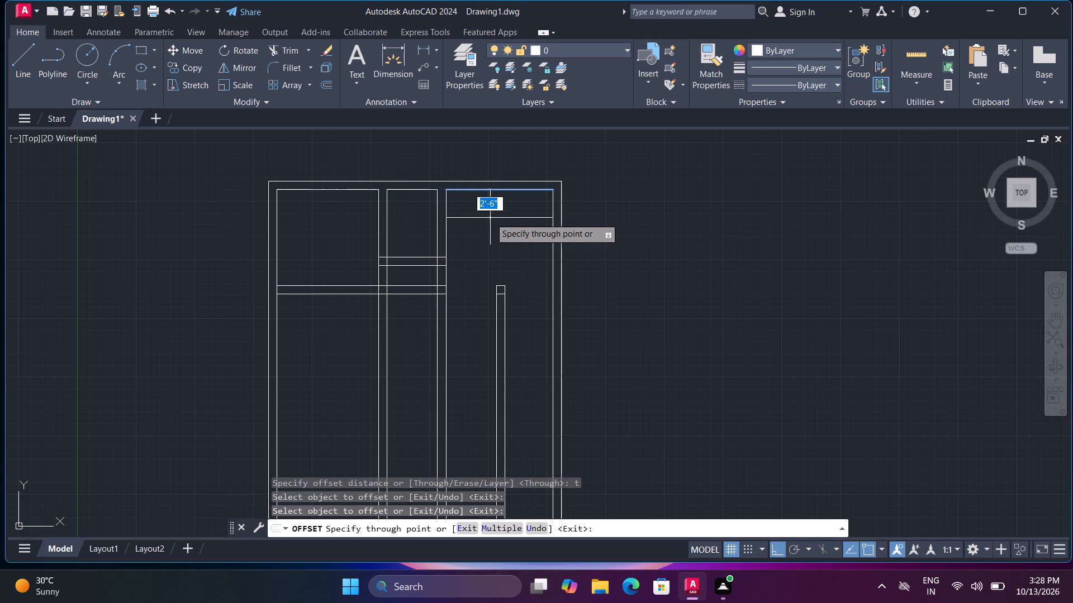
type("14'")
key("Return")
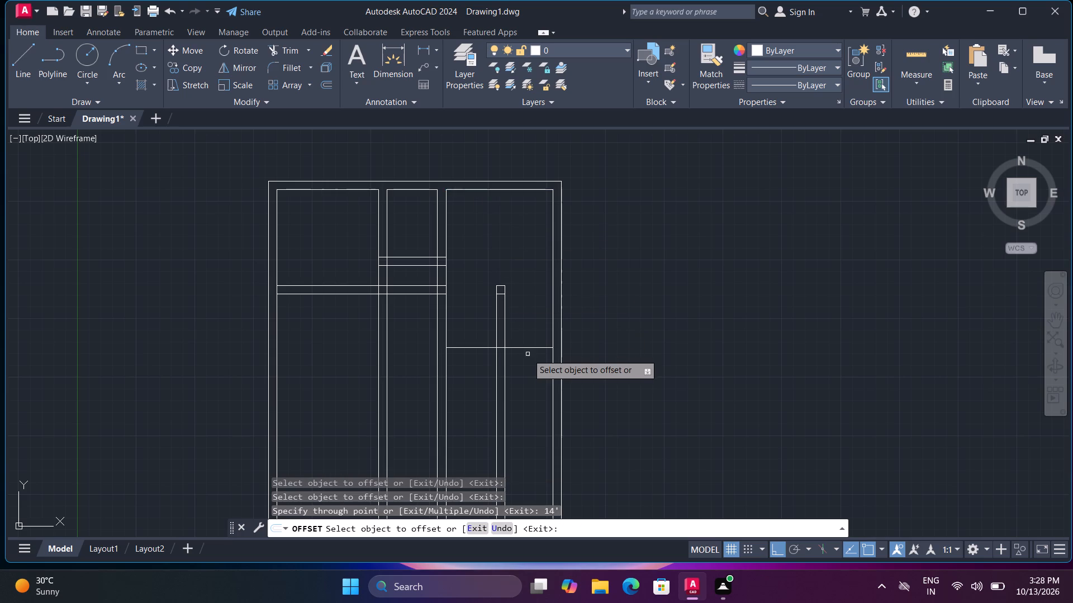
left_click(523, 347)
key("9")
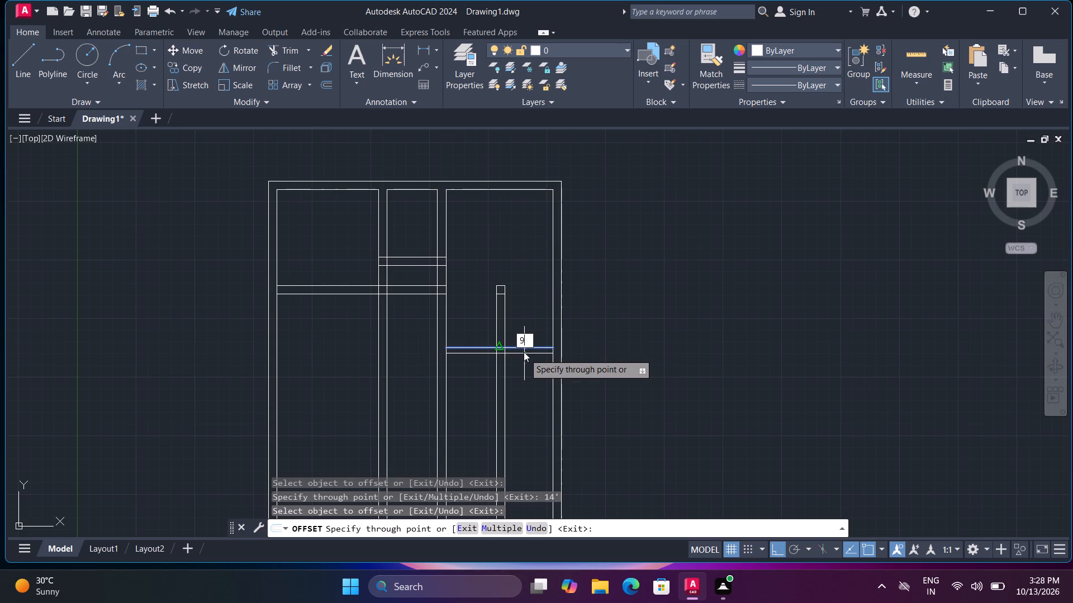
key("shift+quotedbl")
key("Return")
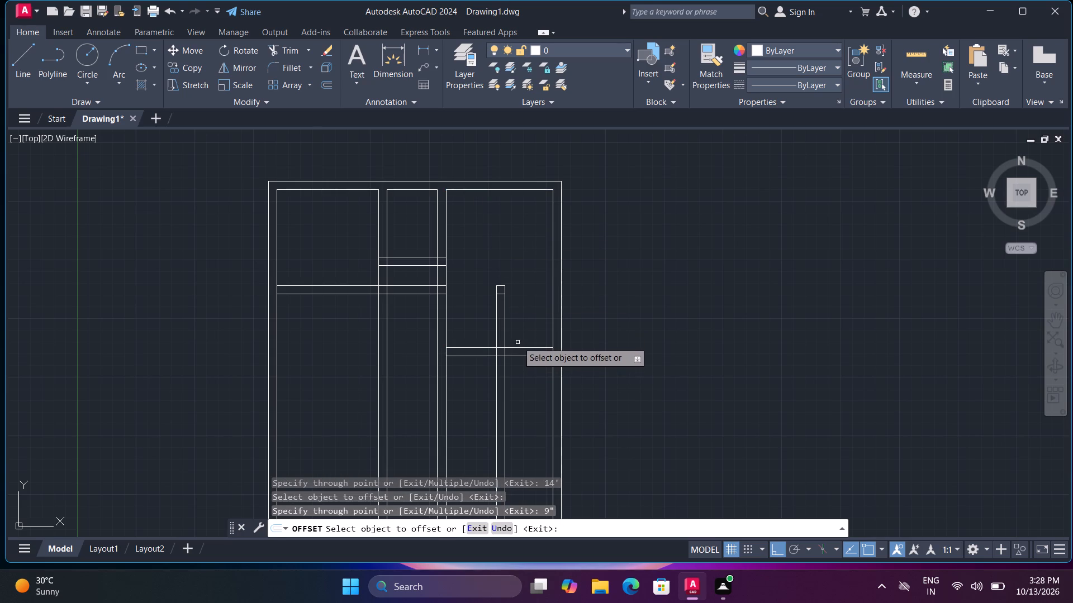
Trim the third vertical partition's lines above the 14' partition, including the leftover square segments.
key("Escape")
type("tr")
key("space")
key("space")
left_click_drag(463, 333, 527, 339)
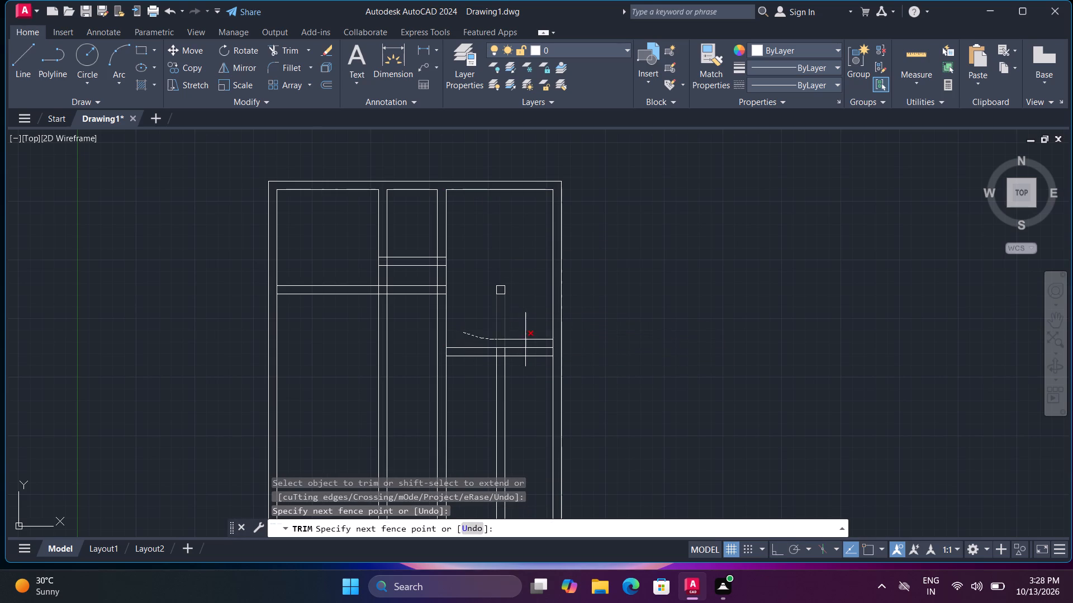
left_click_drag(527, 339, 531, 335)
left_click_drag(505, 286, 485, 290)
left_click(490, 290)
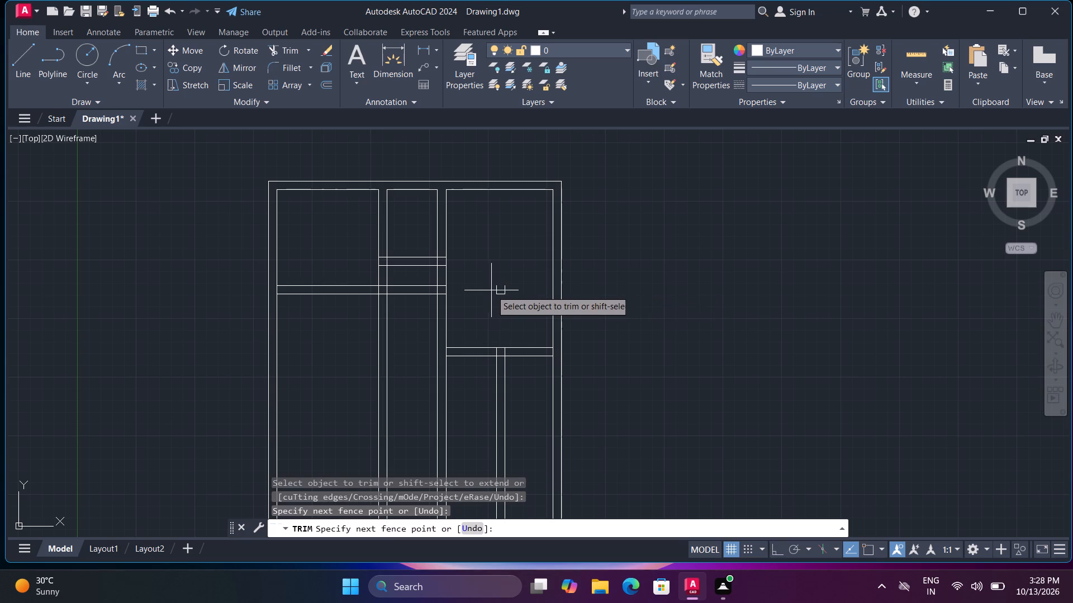
double_click(509, 294)
left_click(503, 293)
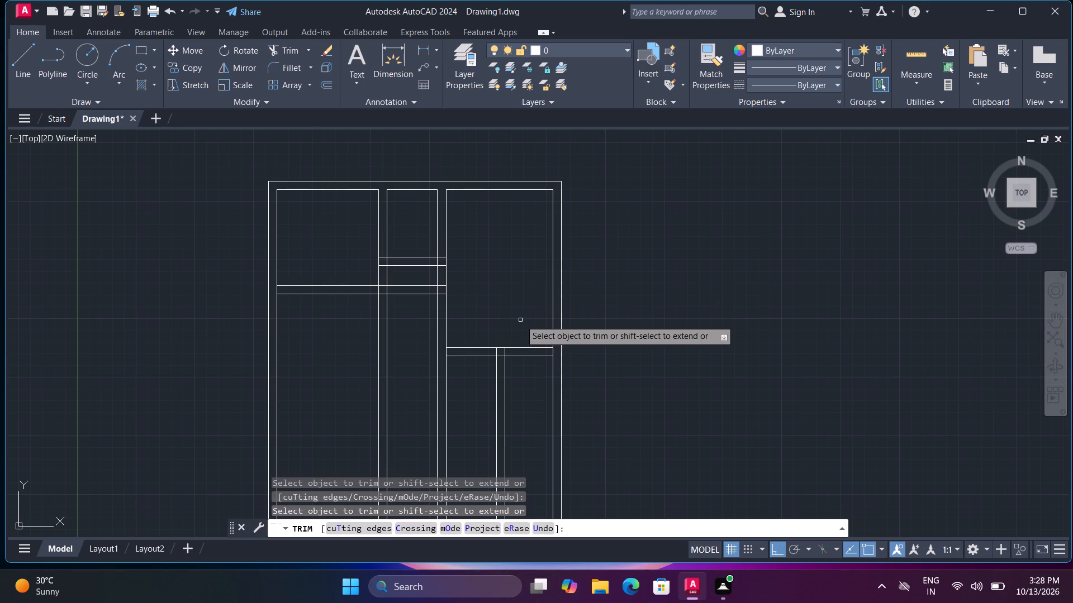
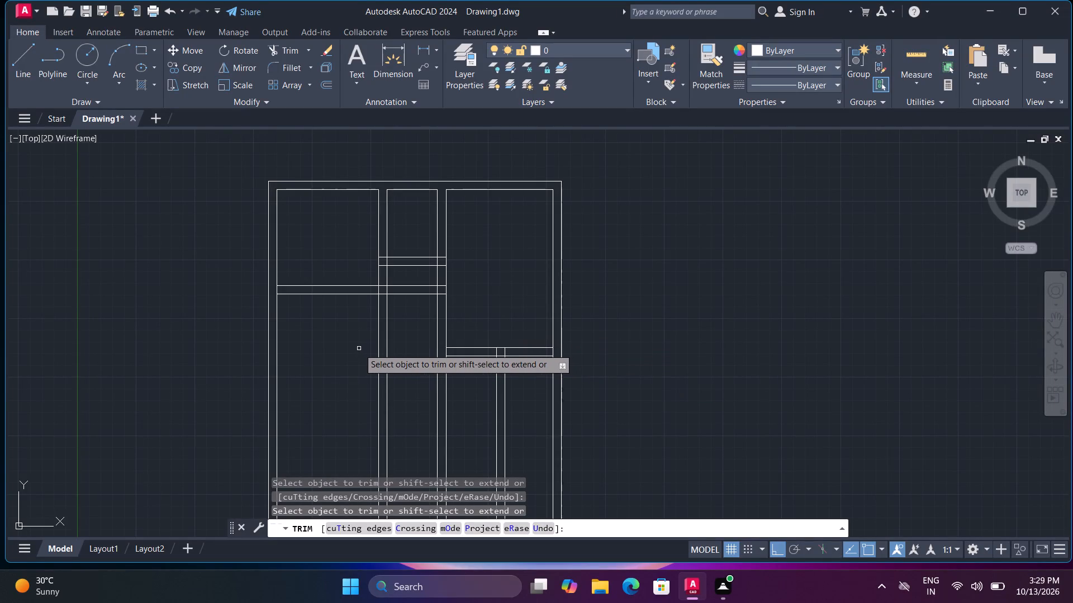
Trim both lines of the first vertical partition below the 8'6" partition.
left_click(375, 326)
left_click(411, 348)
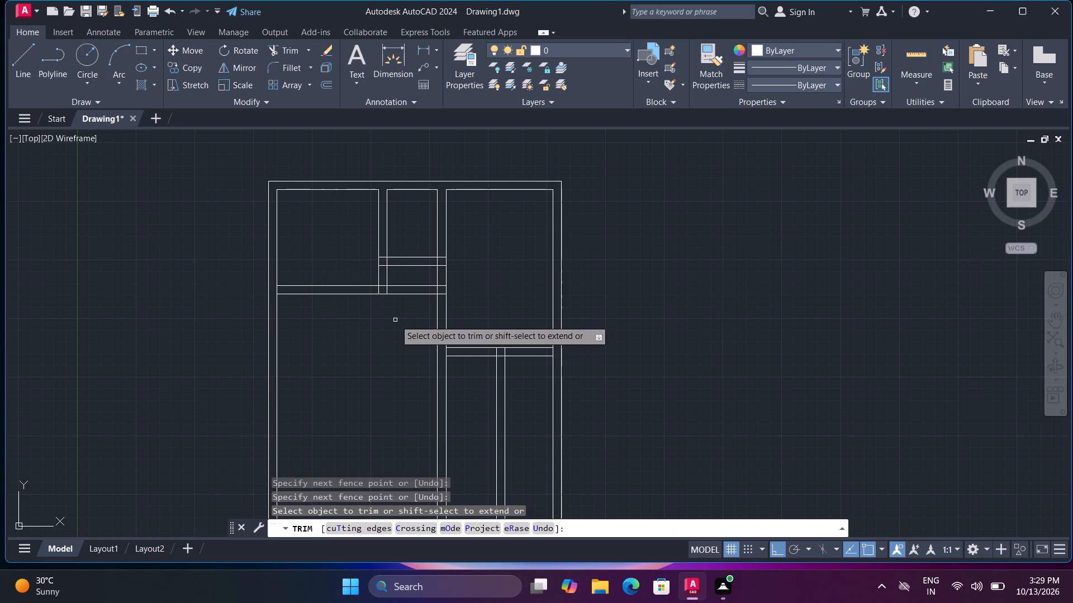
Trim the ends of the middle room's short horizontal partition inside the first and second vertical partitions.
scroll(395, 320, "up", 1)
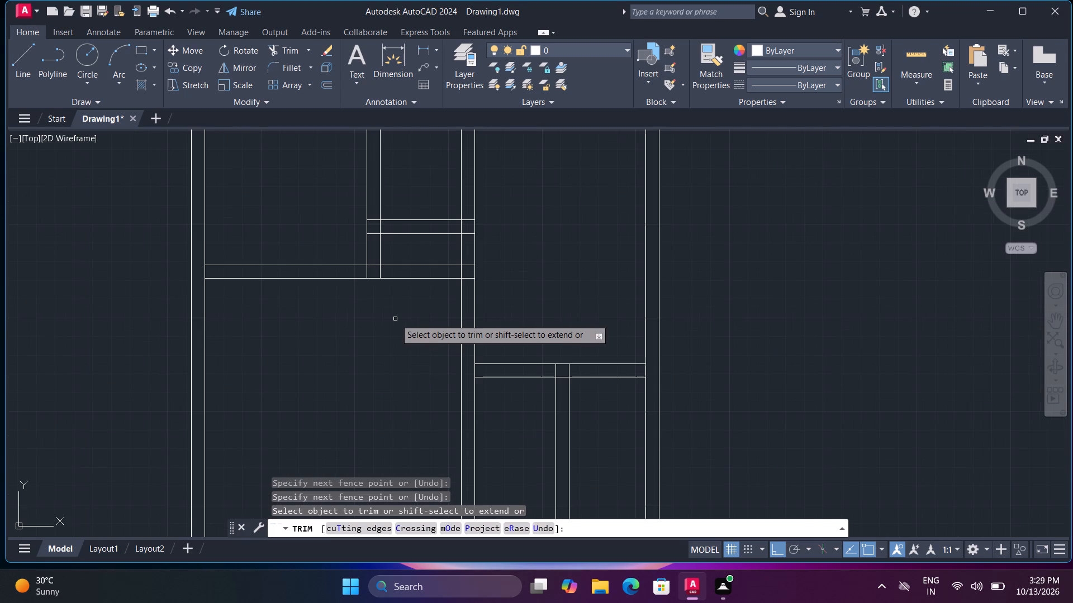
scroll(395, 319, "down", 1)
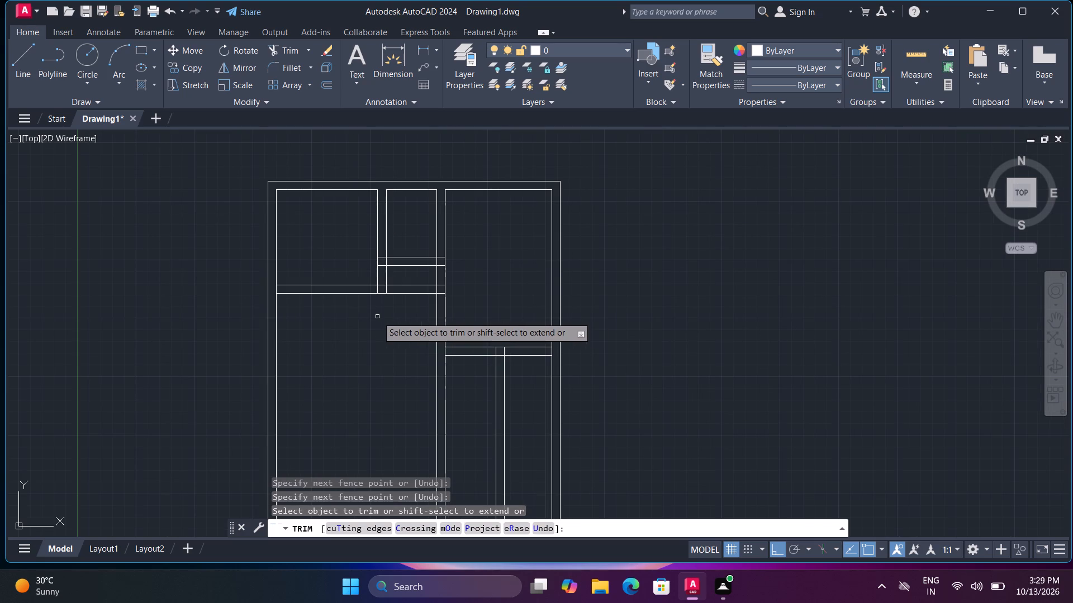
middle_click_drag(386, 323, 416, 410)
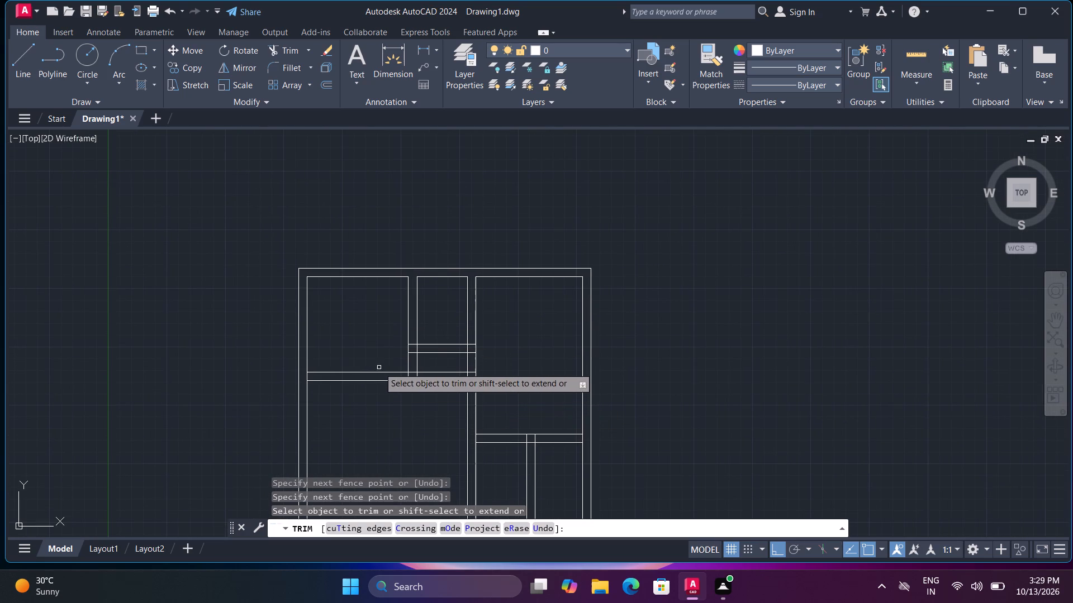
scroll(435, 365, "up", 2)
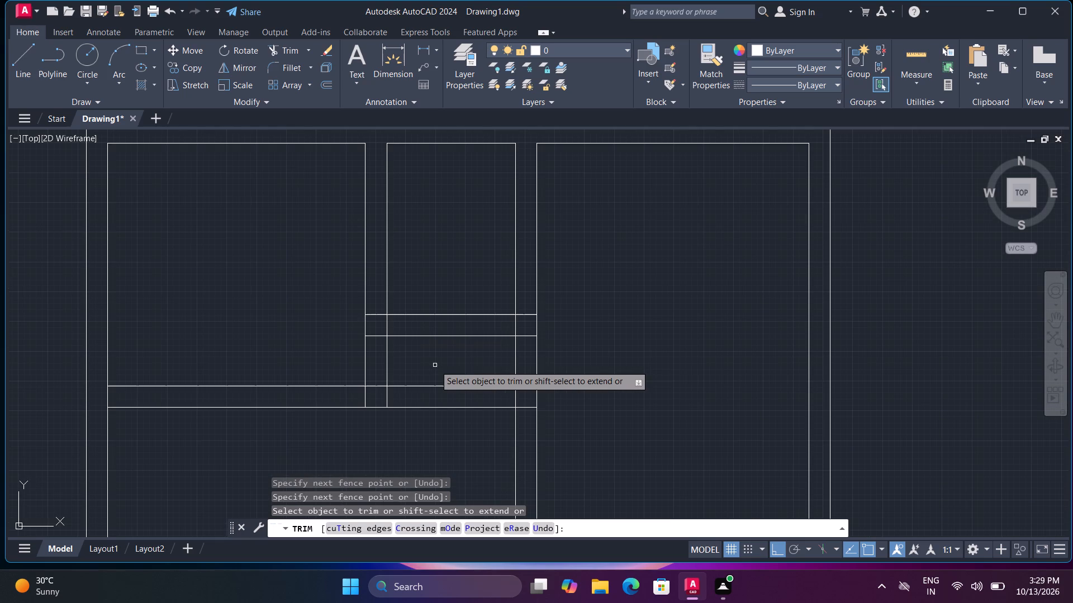
scroll(435, 365, "down", 1)
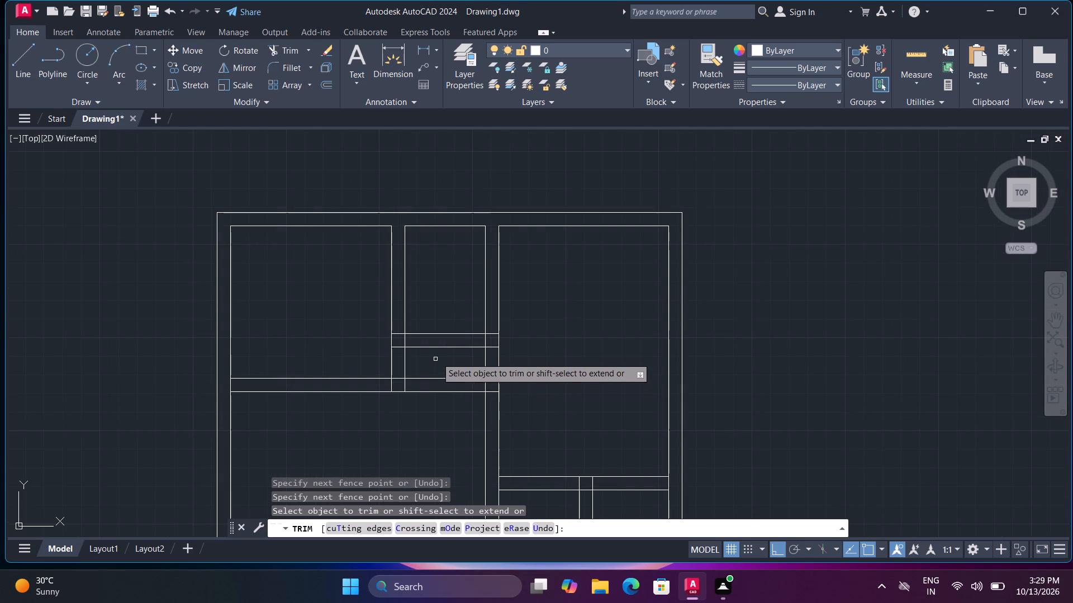
left_click(396, 320)
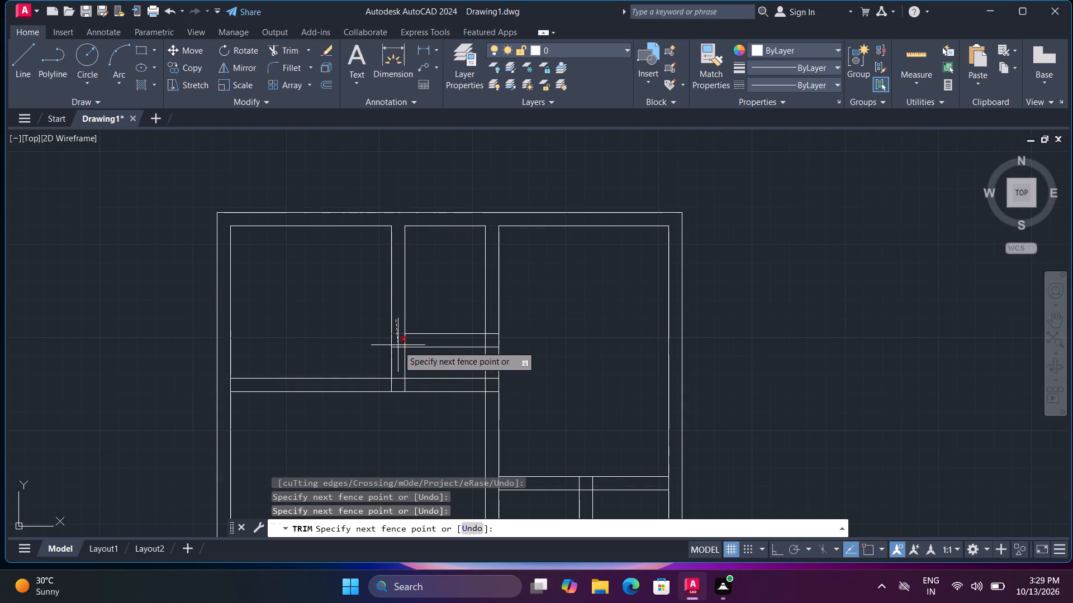
left_click(398, 353)
left_click(493, 356)
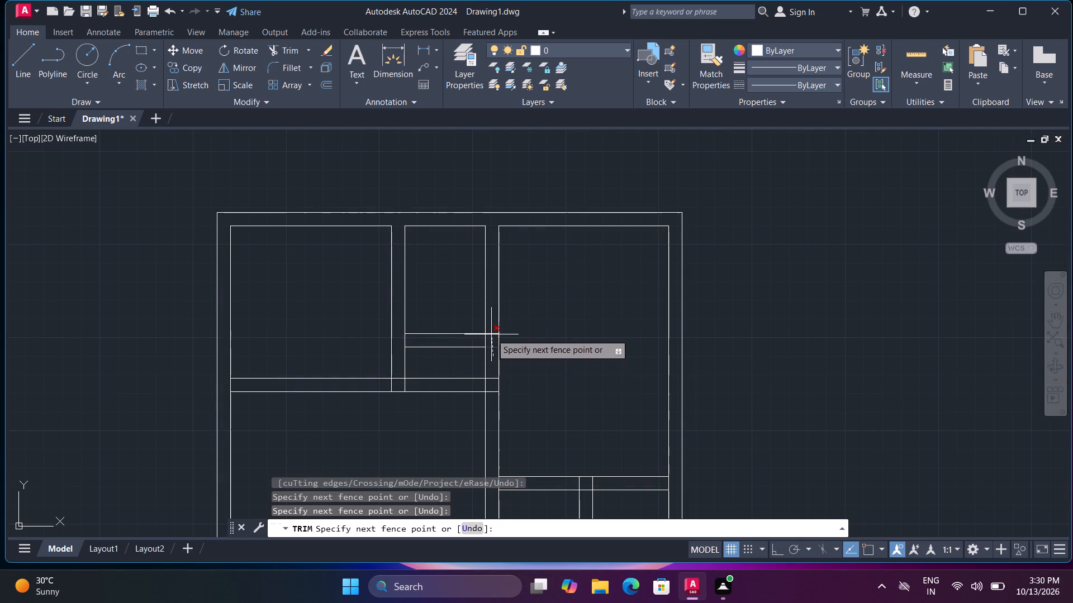
left_click(492, 323)
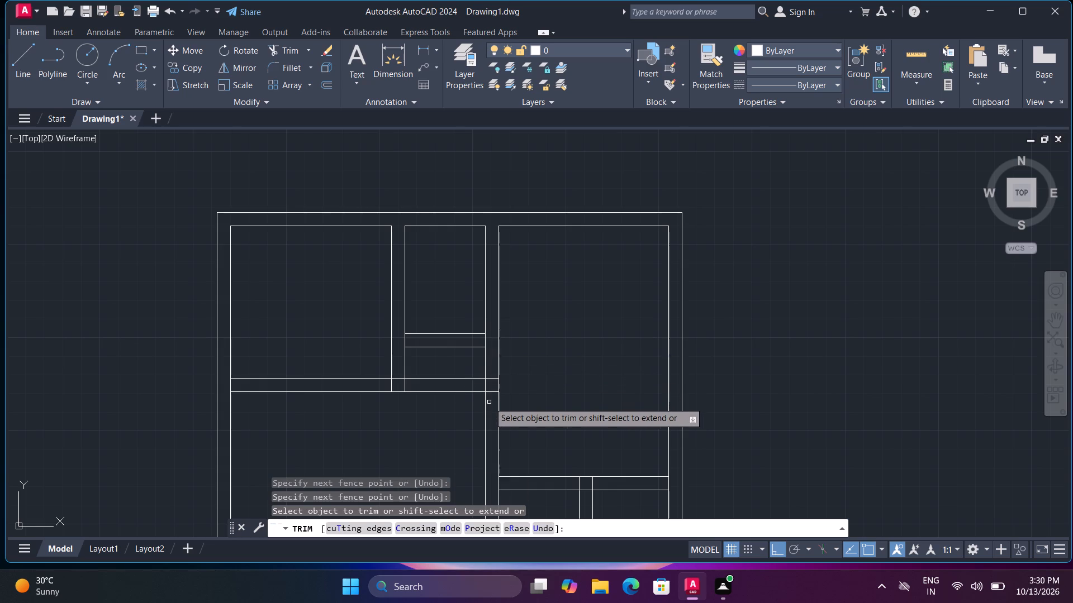
Trim the 8'6" partition lines from the first through the second vertical partition, including the leftover segments inside the left room's bottom corner.
left_click(489, 402)
left_click(495, 354)
left_click(451, 365)
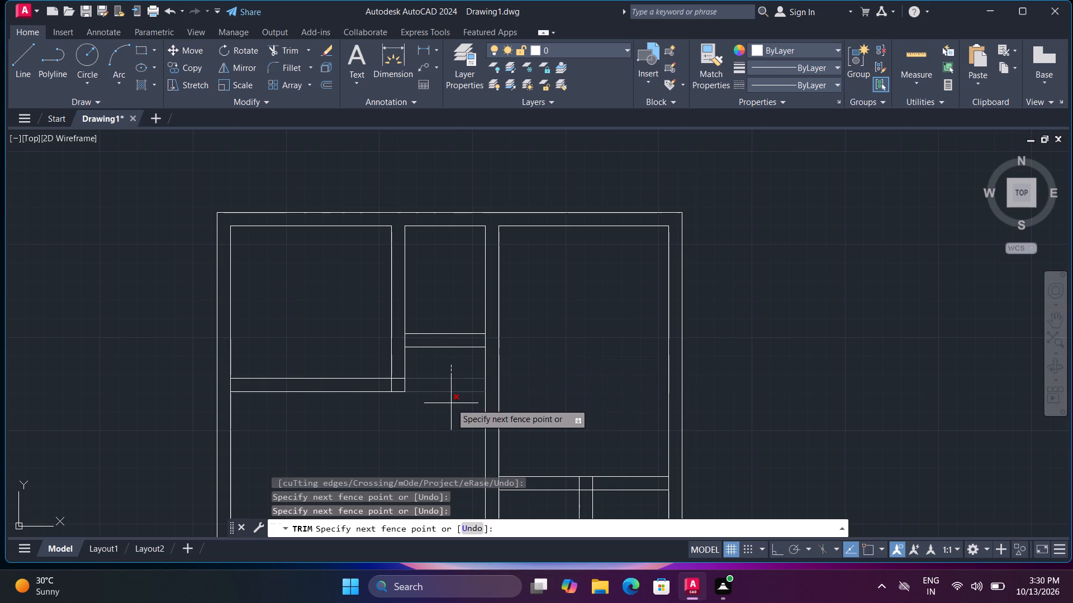
left_click(451, 403)
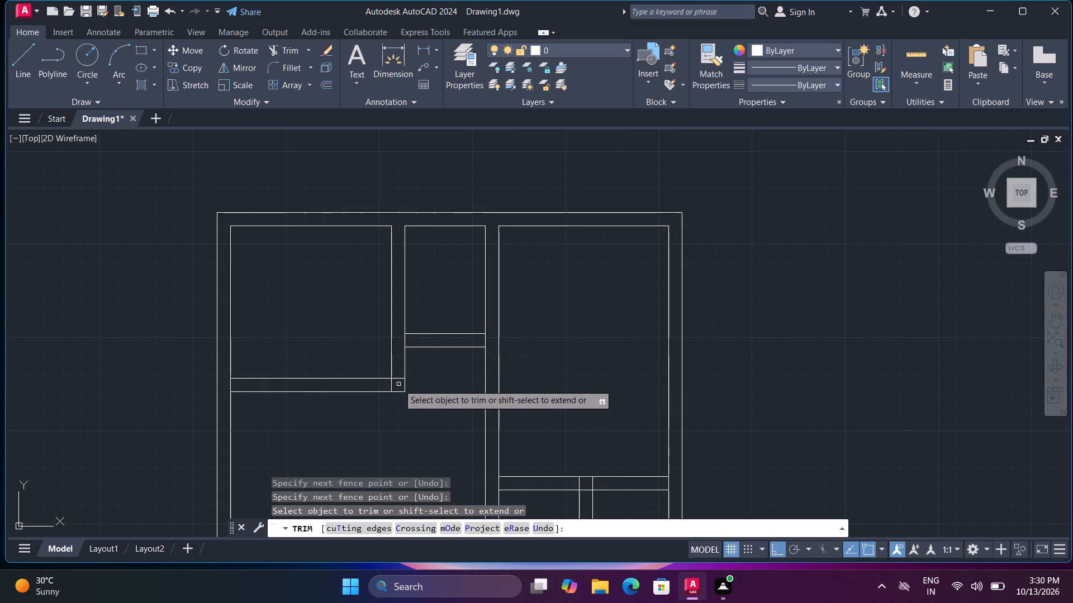
left_click(398, 384)
left_click(400, 376)
left_click(400, 383)
left_click(385, 384)
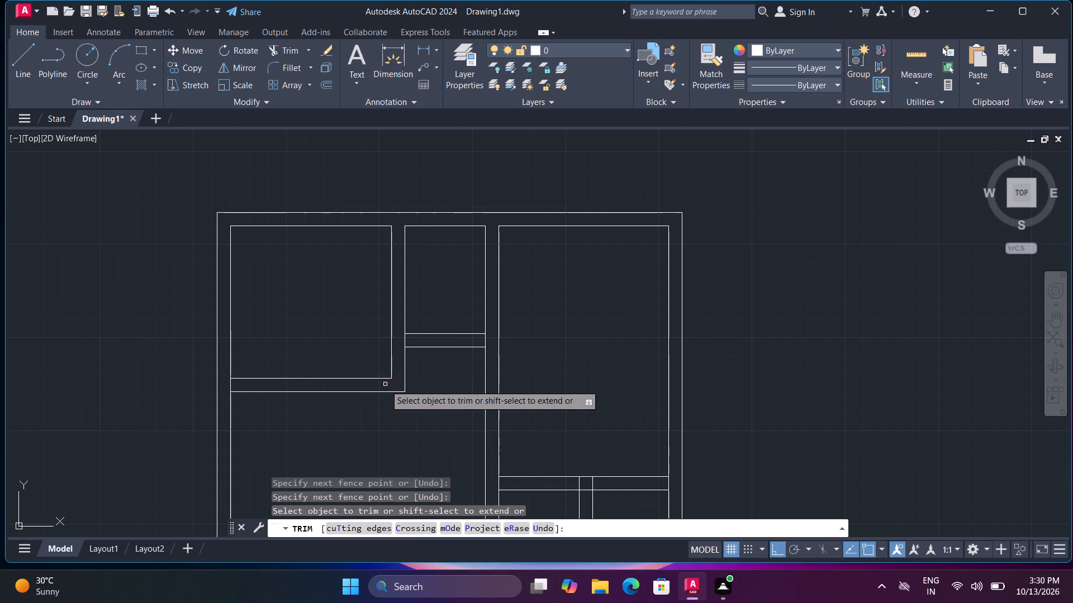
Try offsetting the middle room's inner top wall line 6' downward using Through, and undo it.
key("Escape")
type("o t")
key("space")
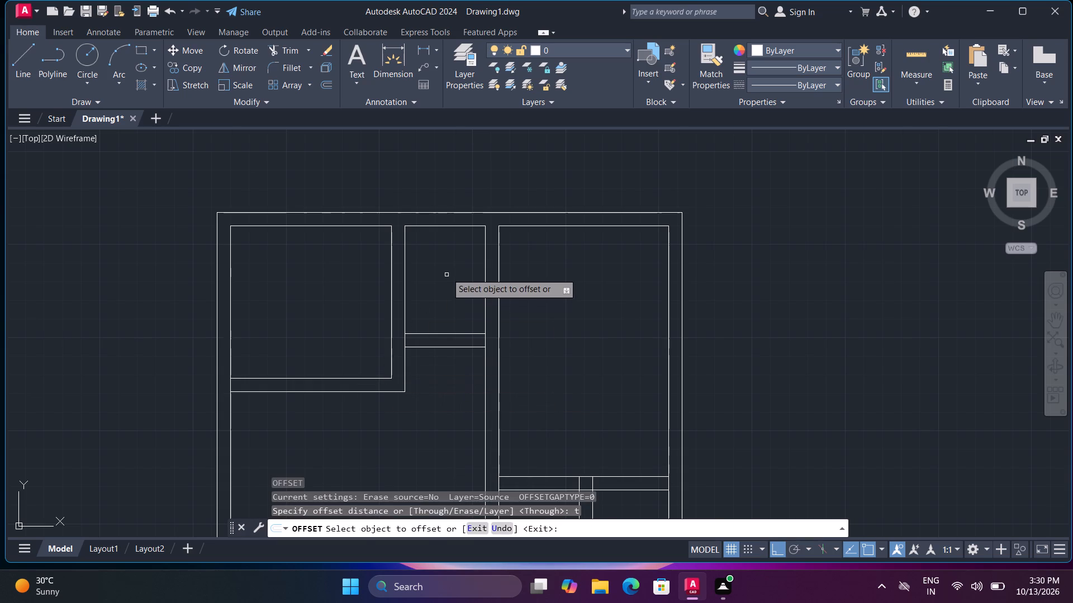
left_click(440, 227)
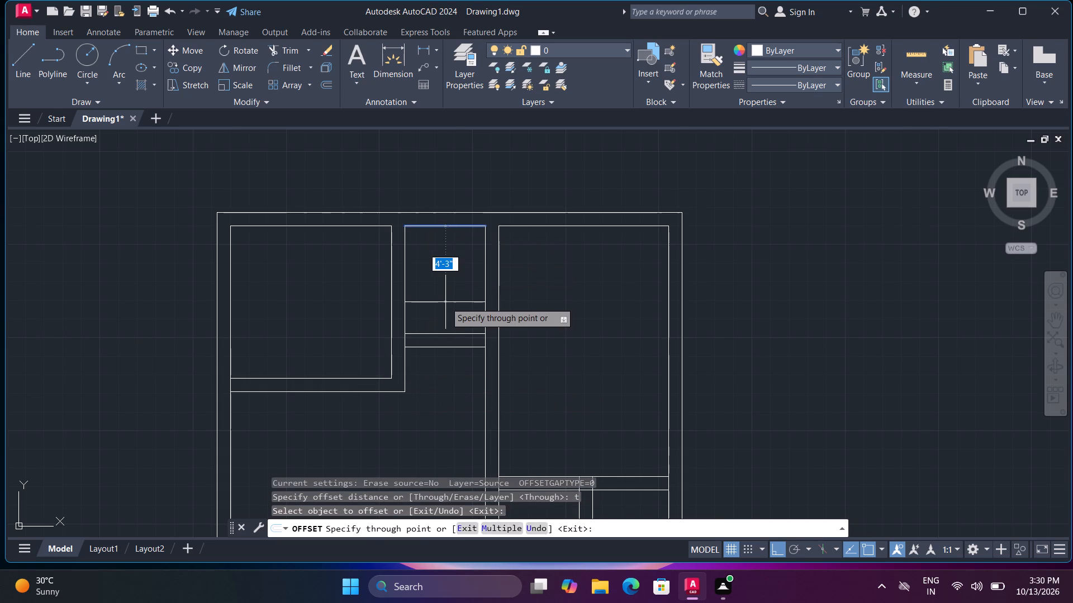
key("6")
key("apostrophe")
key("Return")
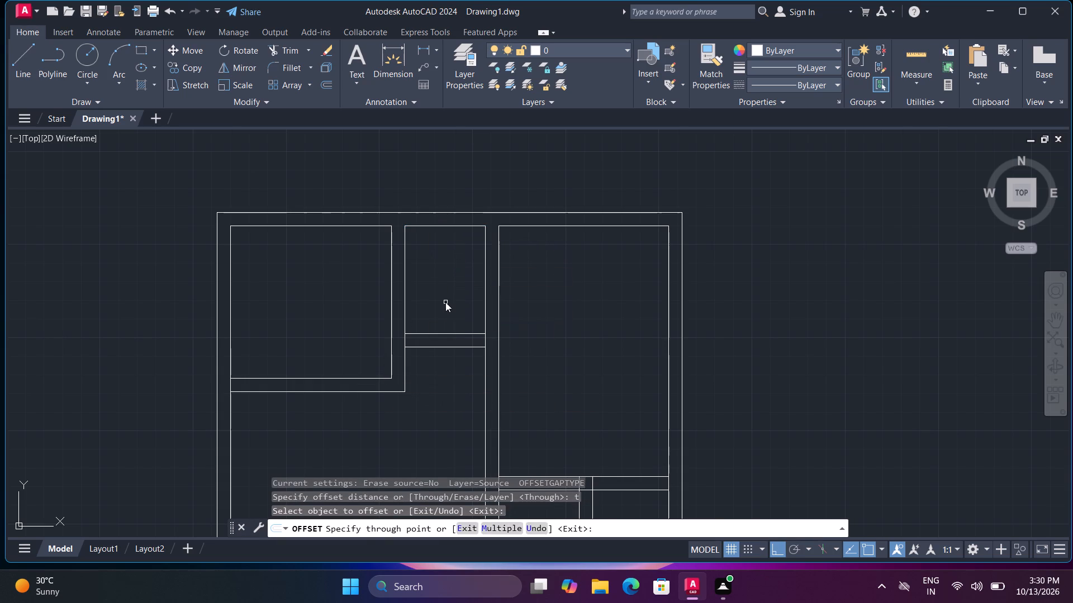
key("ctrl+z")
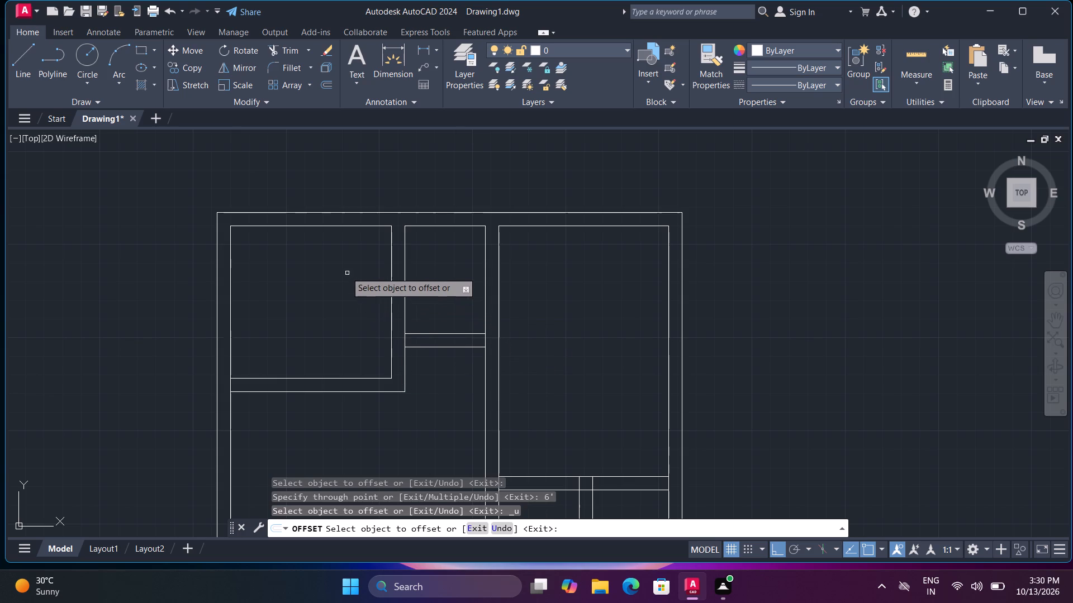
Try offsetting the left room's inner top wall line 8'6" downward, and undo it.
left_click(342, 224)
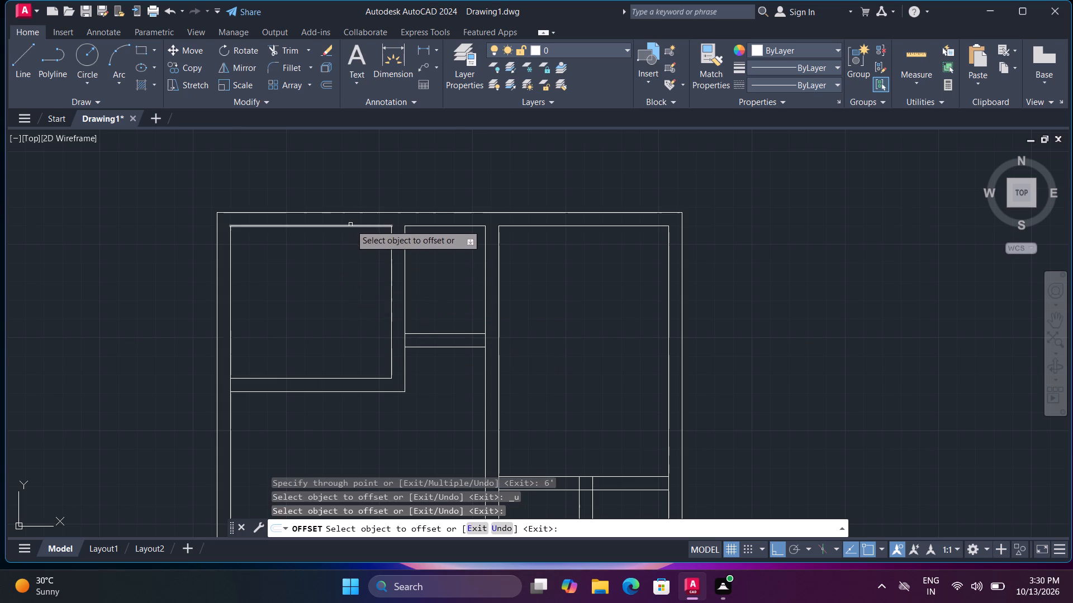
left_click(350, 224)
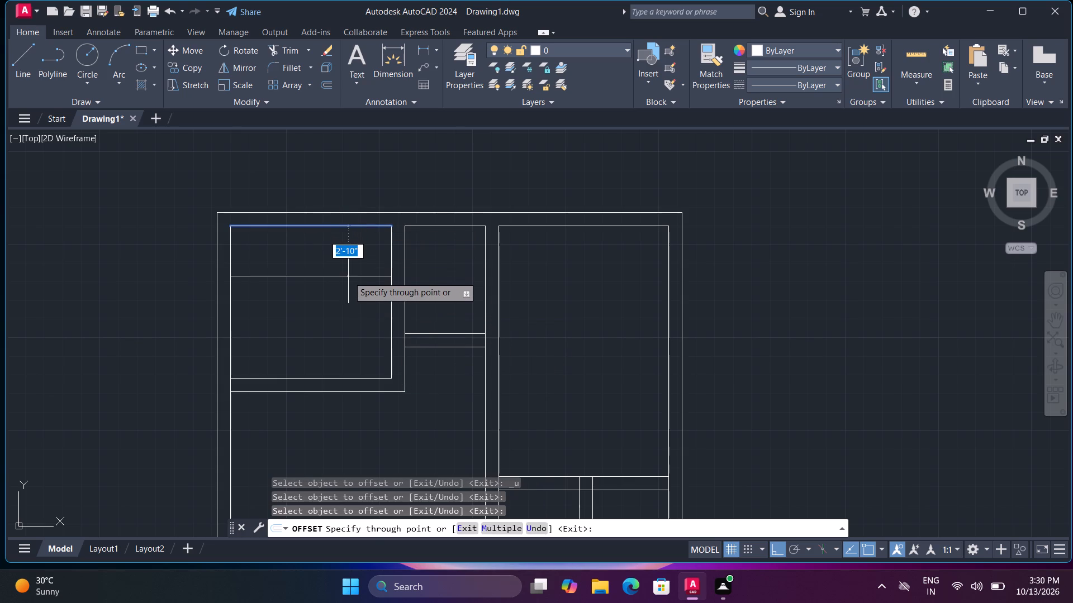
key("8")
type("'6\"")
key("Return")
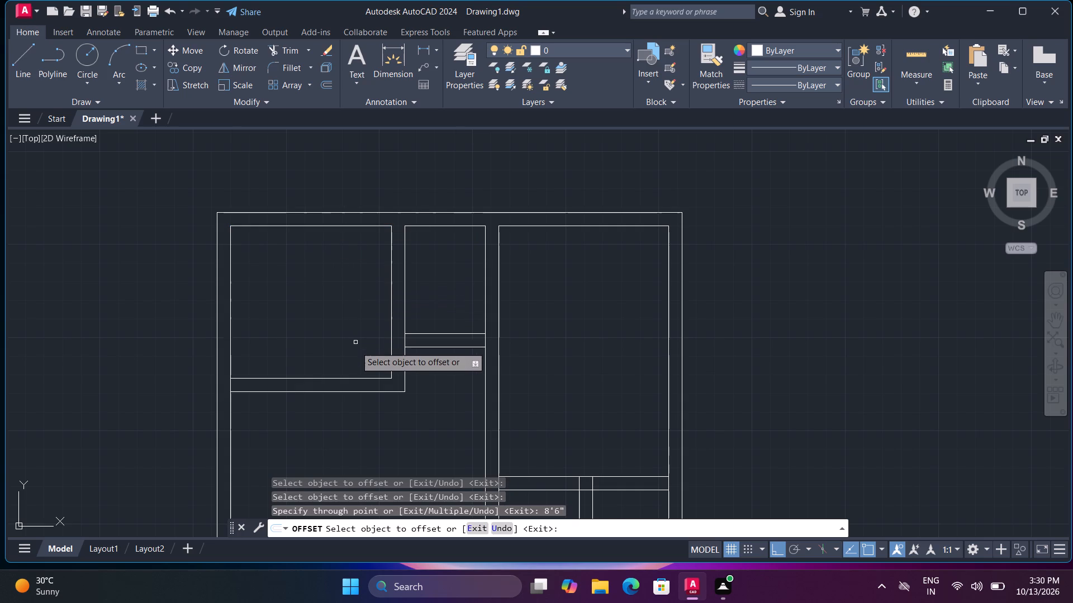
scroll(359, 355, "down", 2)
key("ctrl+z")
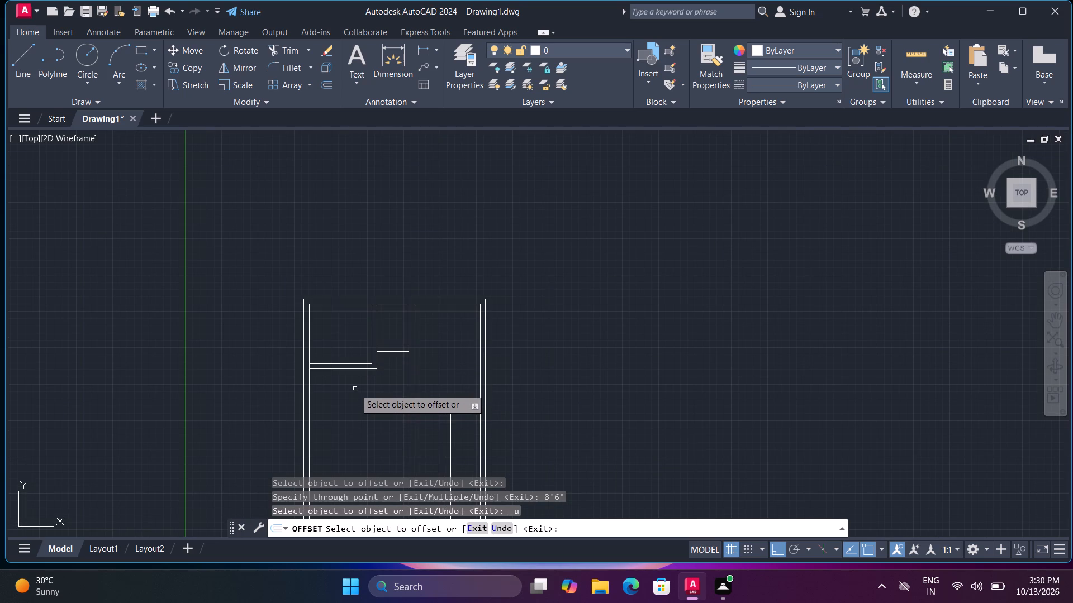
Offset the lower line of the middle room's bottom partition 9" downward.
scroll(391, 379, "up", 2)
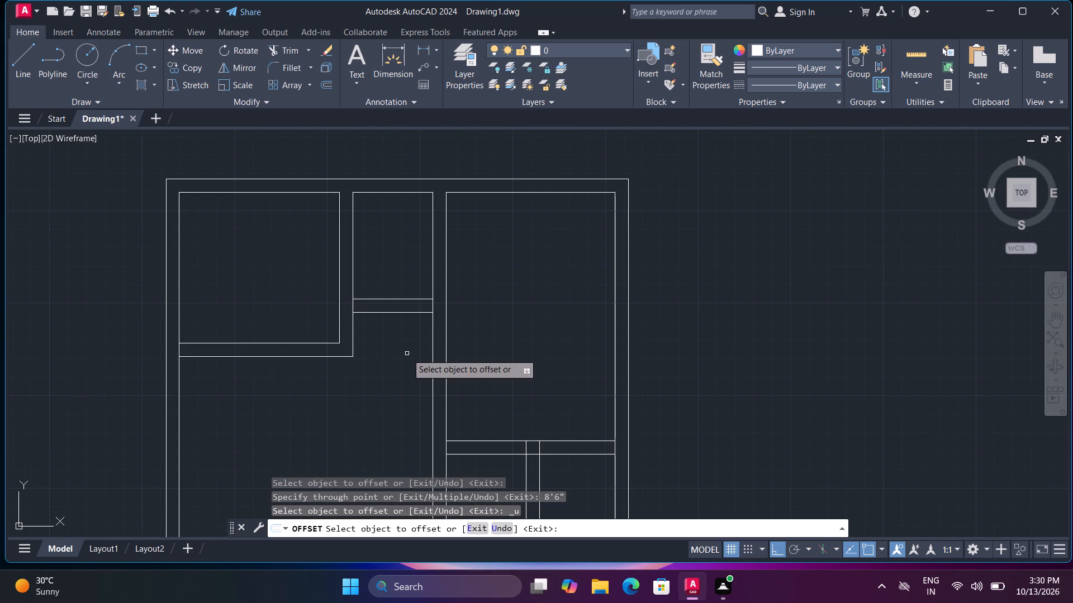
scroll(407, 353, "down", 3)
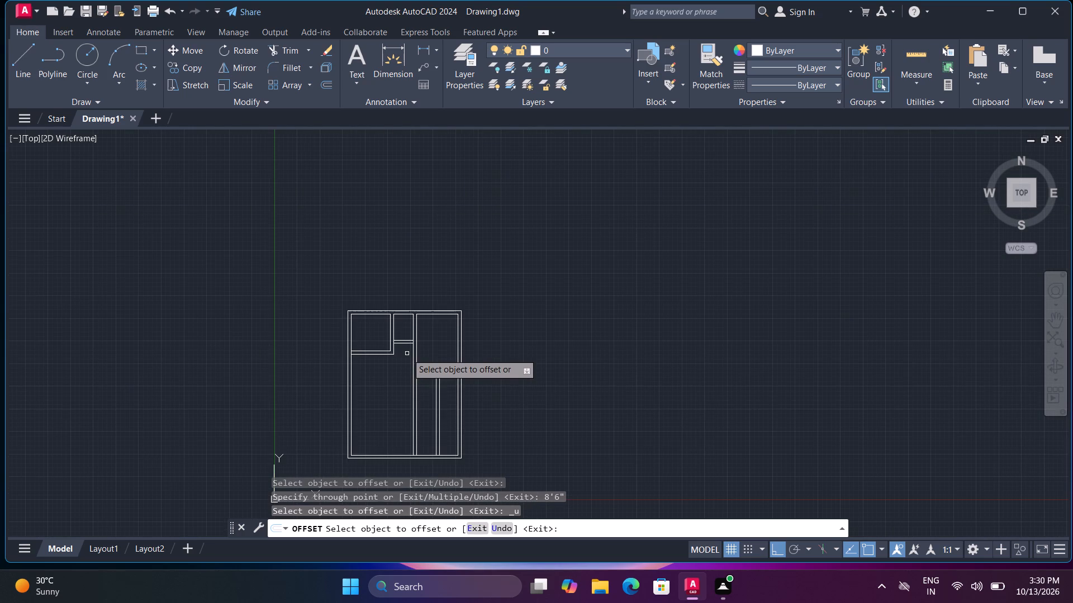
middle_click_drag(402, 377, 408, 351)
middle_click(408, 351)
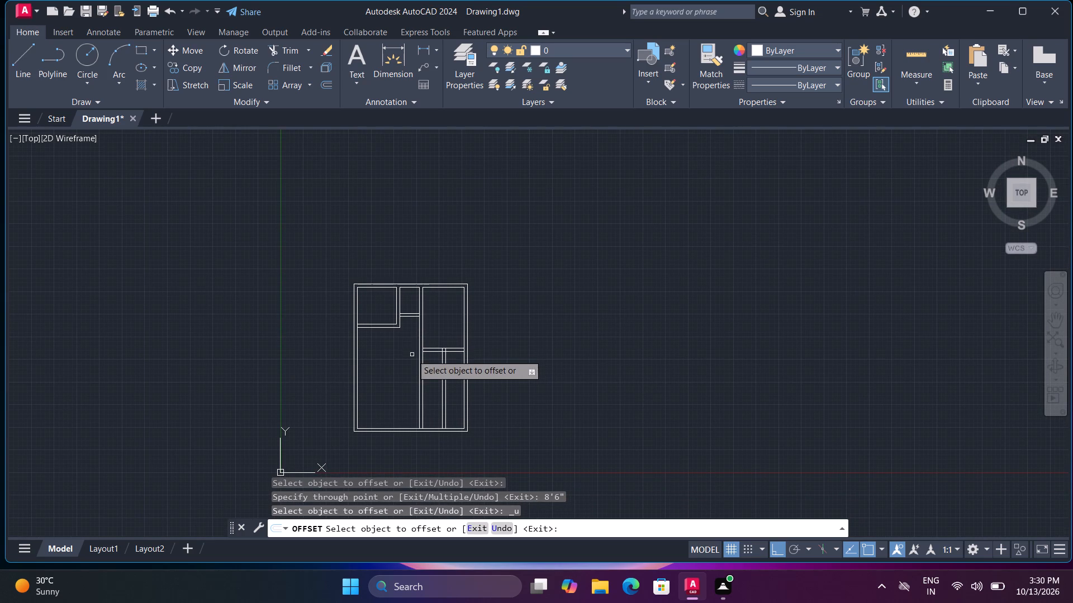
scroll(413, 358, "up", 2)
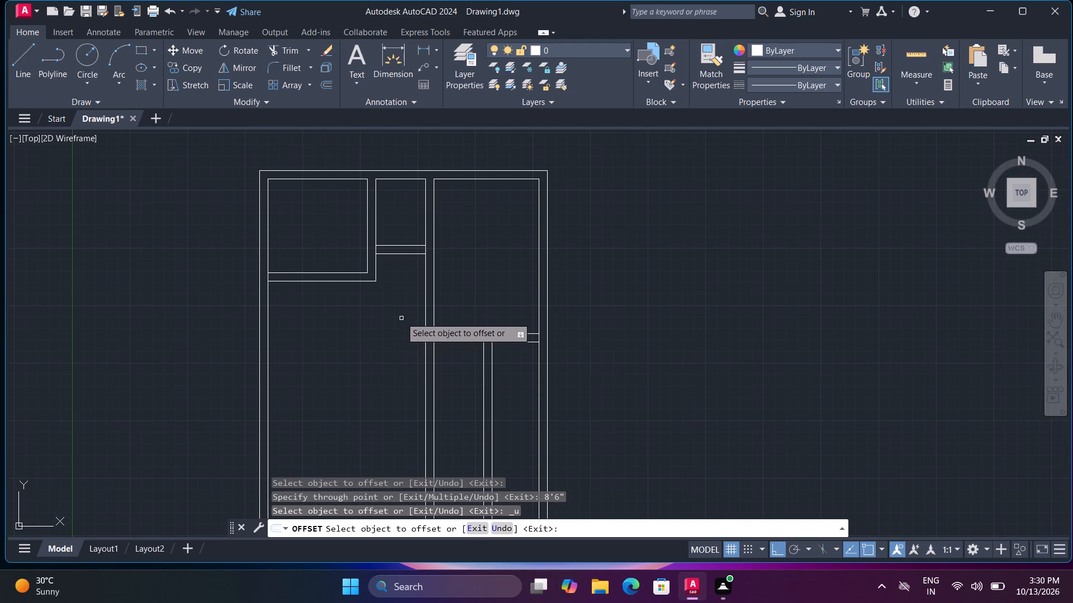
scroll(399, 285, "up", 2)
middle_click_drag(400, 271, 390, 384)
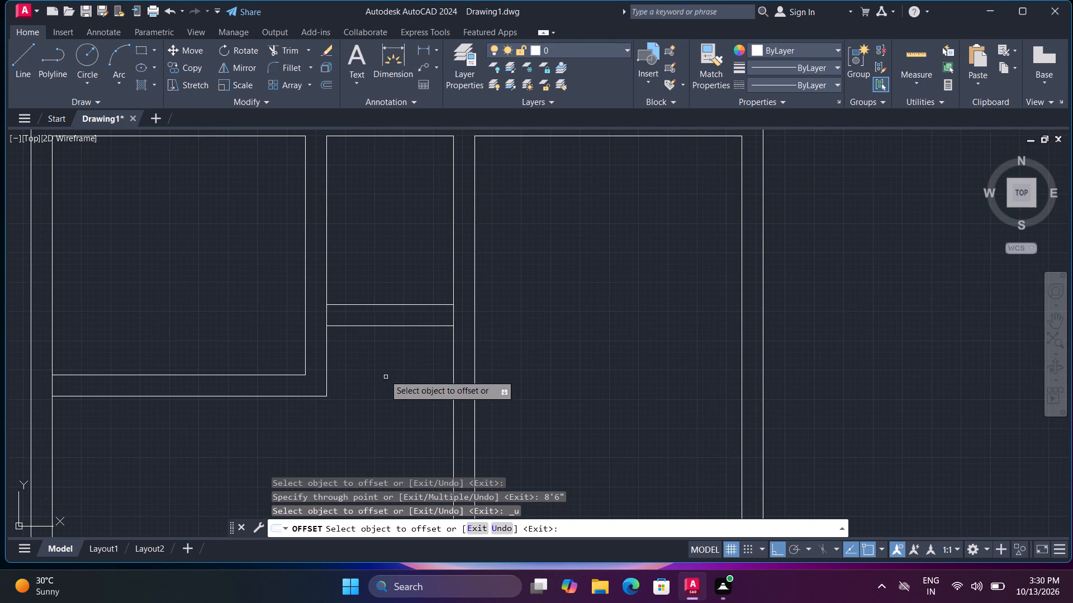
left_click(382, 328)
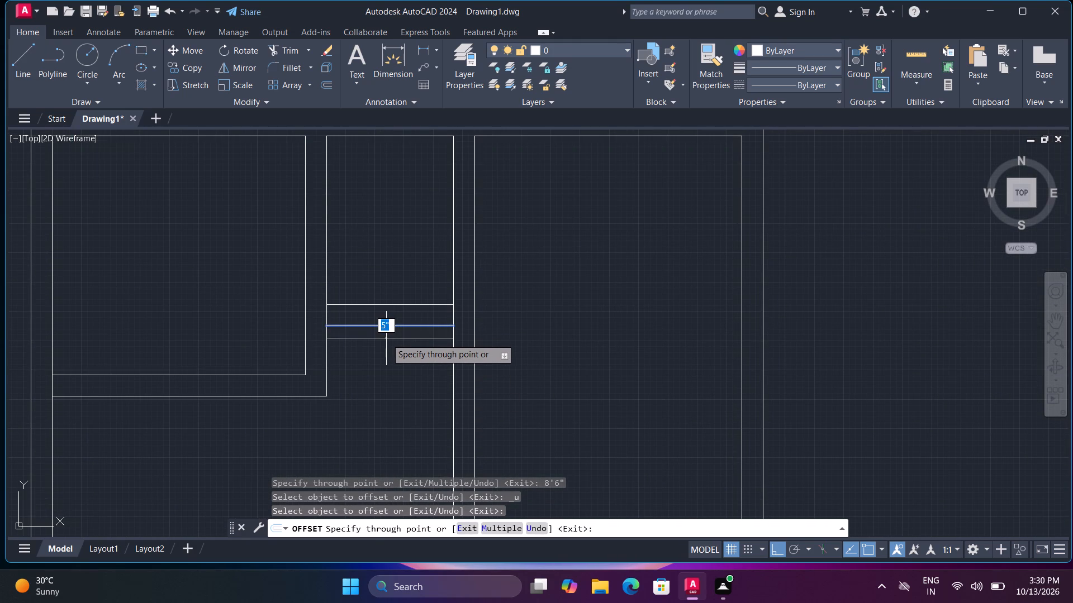
type("9\"")
key("Return")
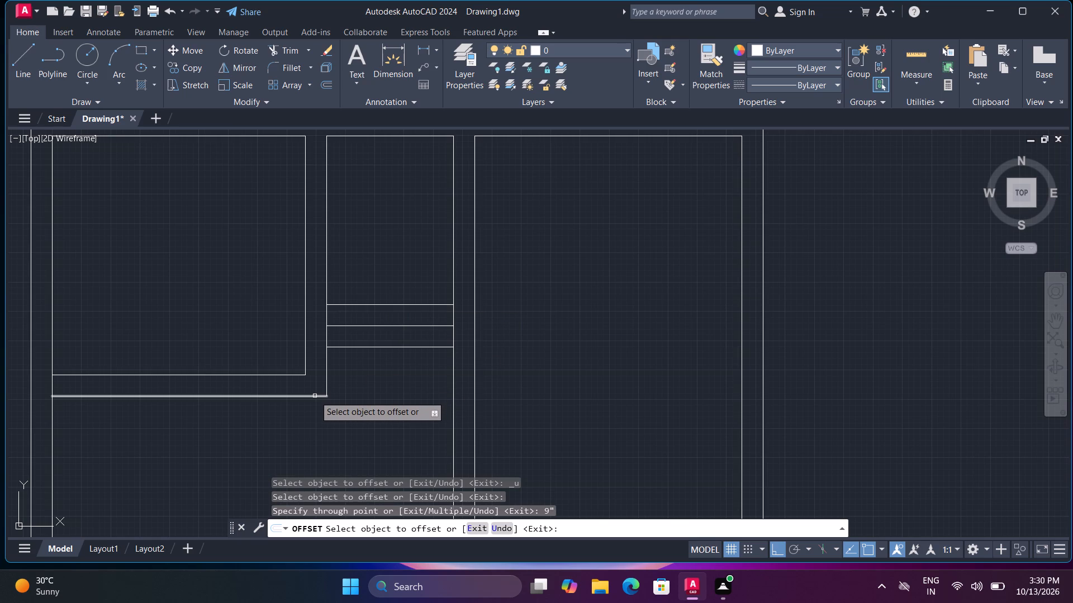
Erase the uppermost of the three horizontal partition lines below the middle room.
key("grave")
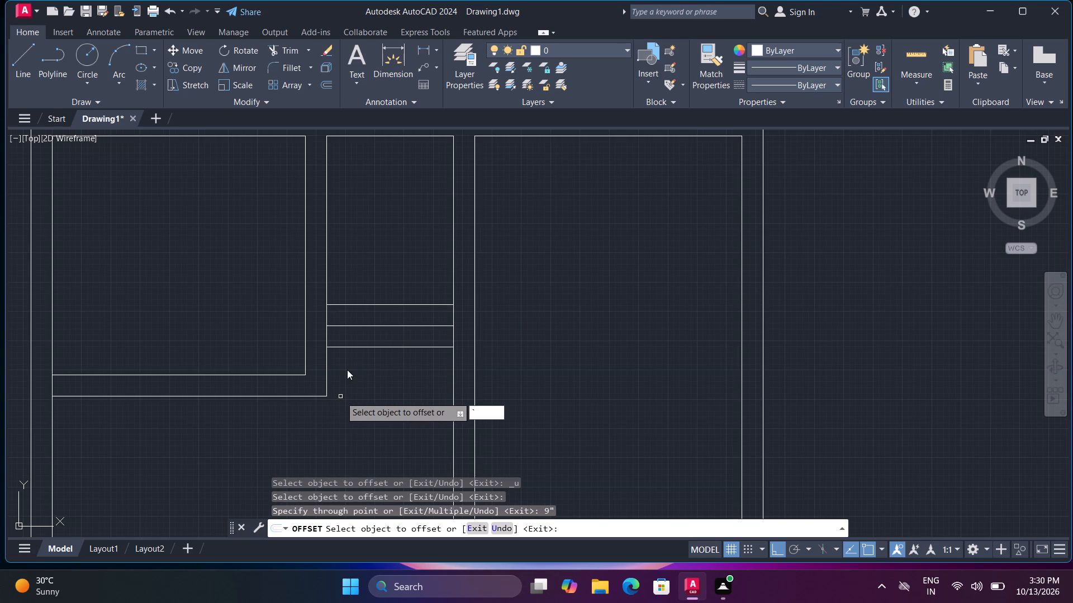
key("Escape")
left_click(371, 305)
key("Delete")
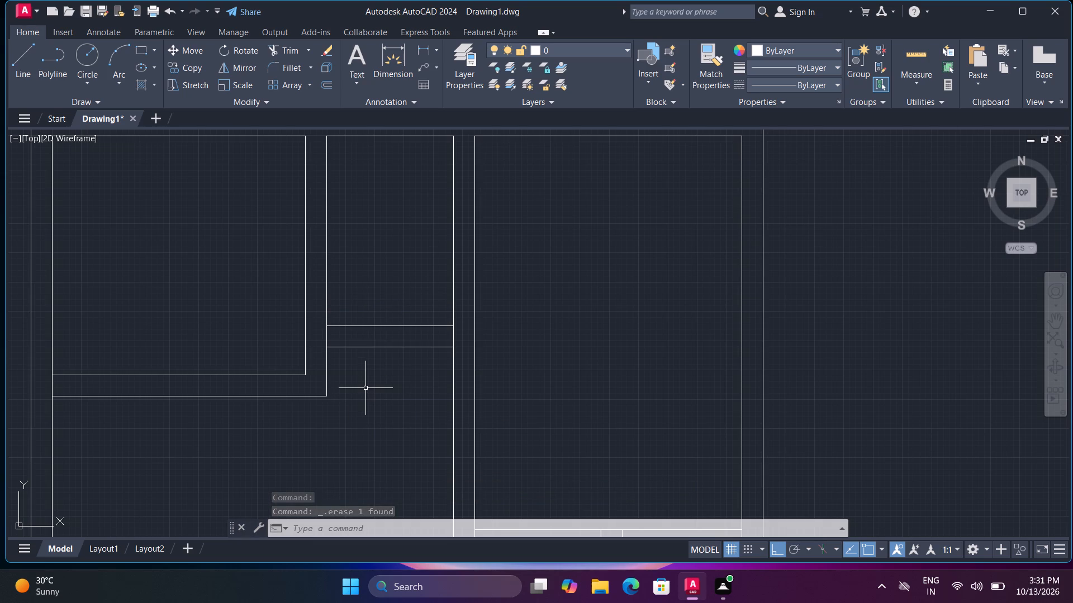
Offset the lower line of the middle room's bottom partition 4' downward using Through, and the resulting line another 9".
type("o t")
key("space")
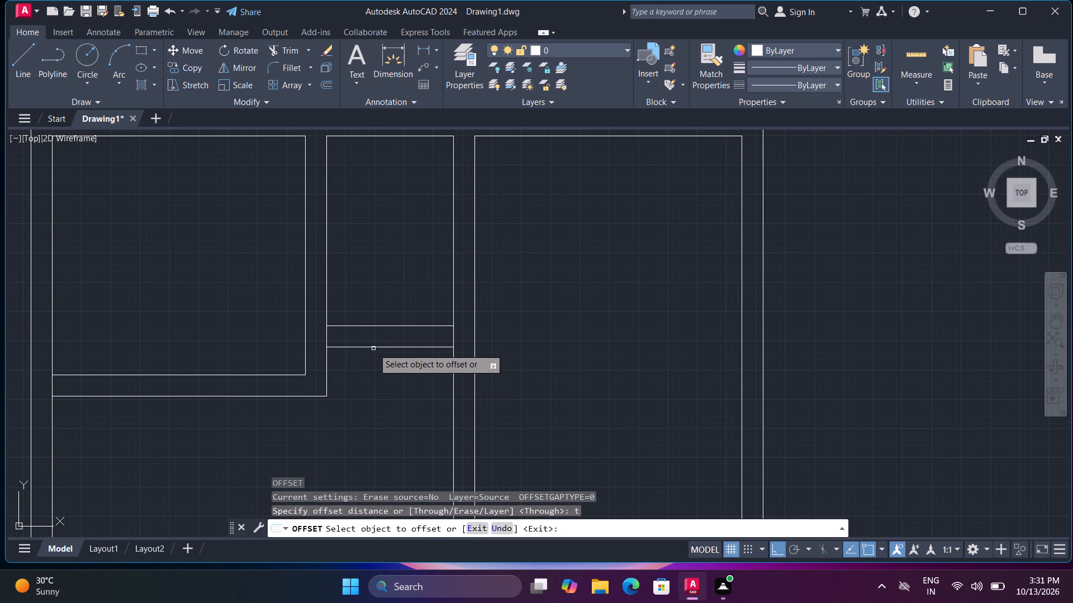
left_click(373, 348)
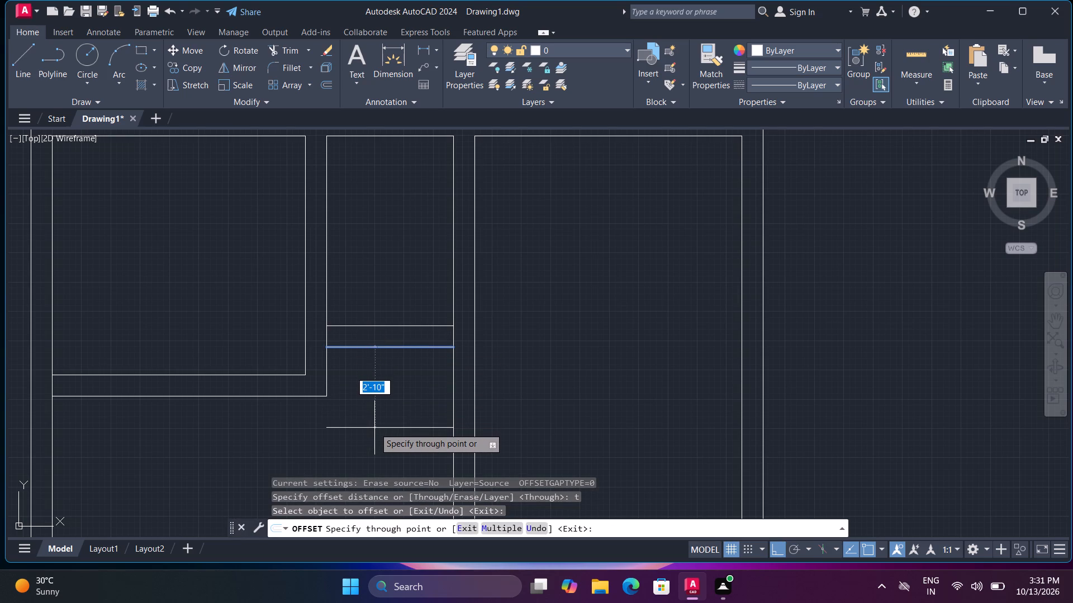
key("4")
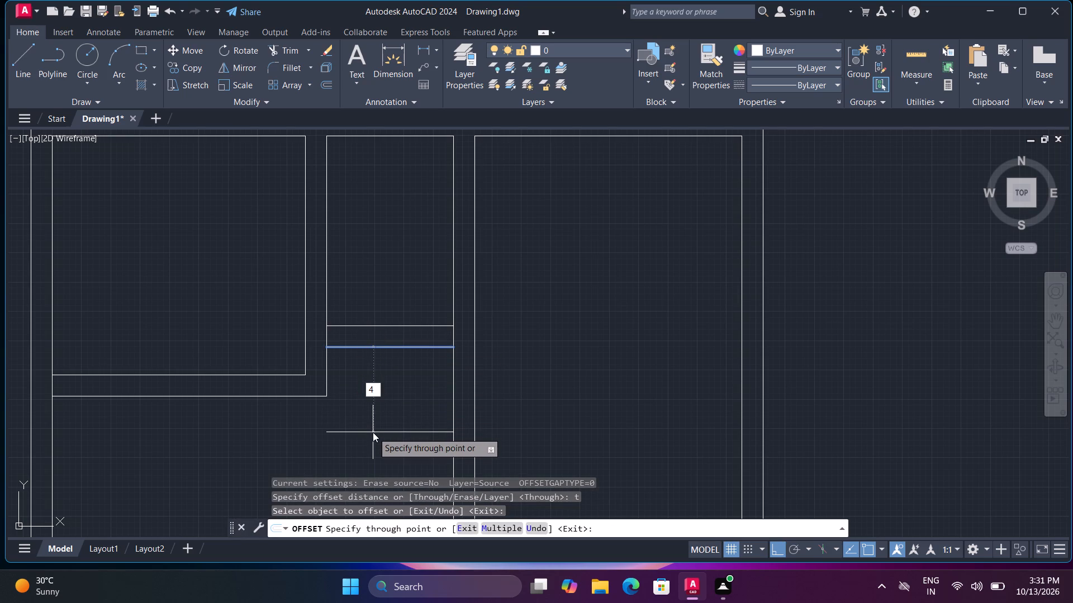
key("apostrophe")
key("Return")
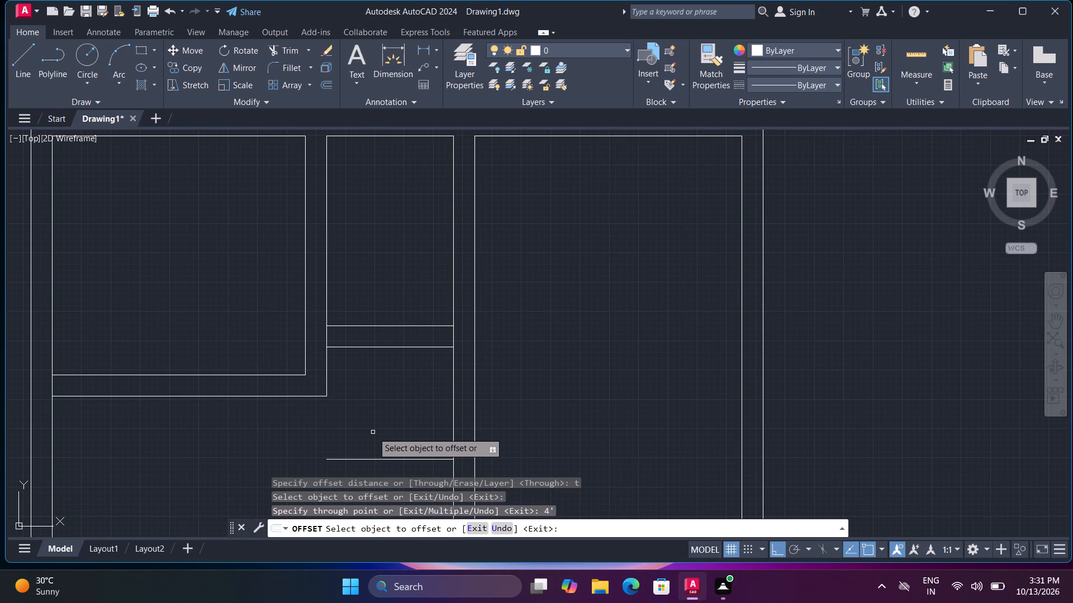
middle_click_drag(362, 466, 430, 447)
middle_click(430, 446)
left_click(432, 441)
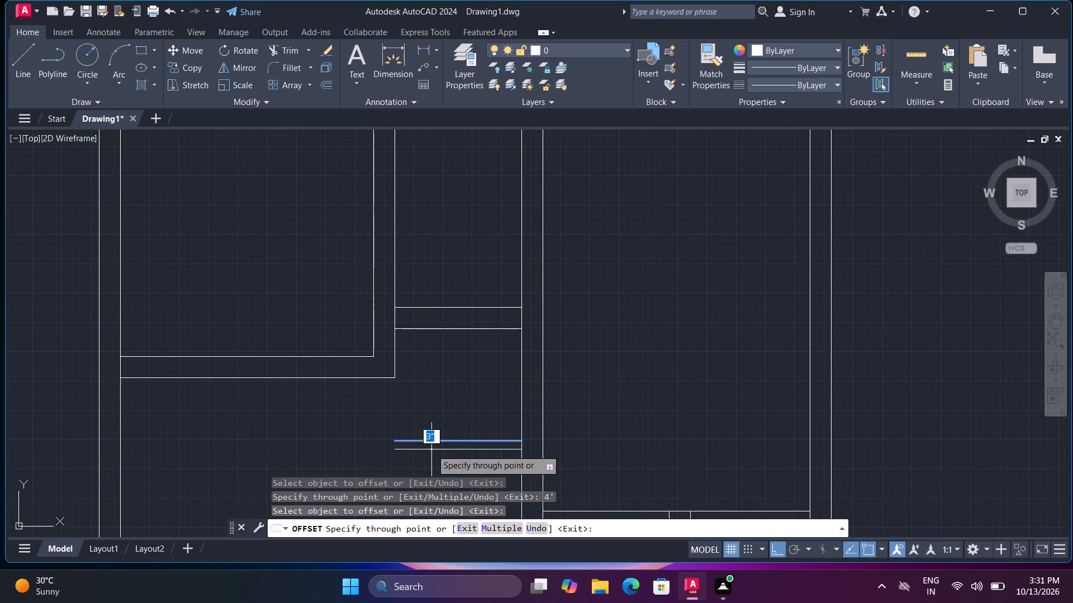
key("9")
key("shift+quotedbl")
key("Return")
middle_click_drag(417, 451, 425, 411)
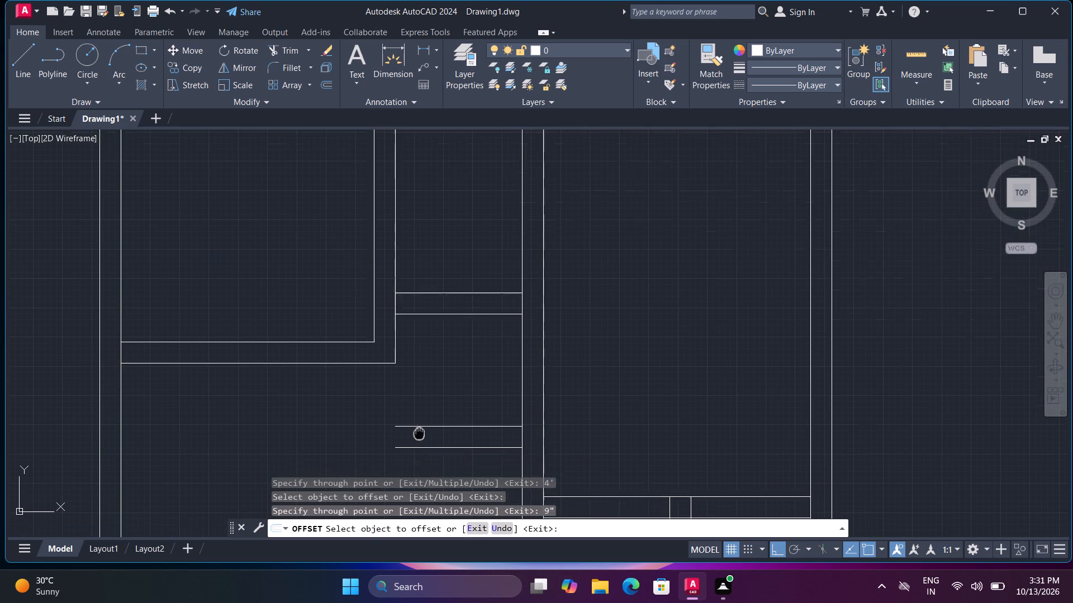
Draw two vertical lines down from the left room's lower-right inner and outer wall corners, past the two new horizontal partition lines.
middle_click_drag(425, 411, 436, 360)
key("Escape")
key("Escape")
type("l")
key("space")
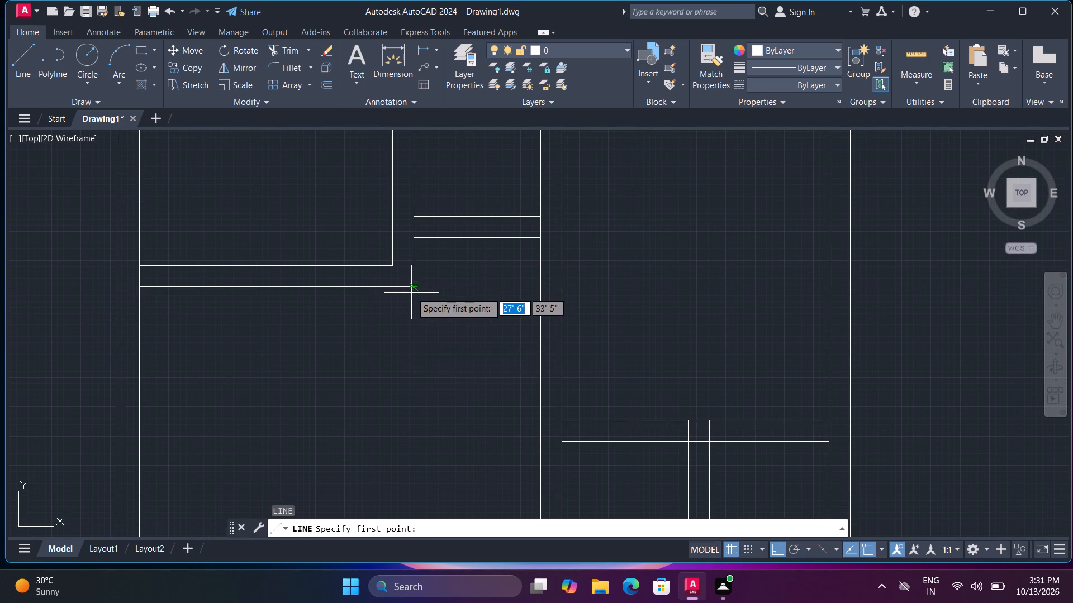
left_click(414, 286)
left_click(416, 387)
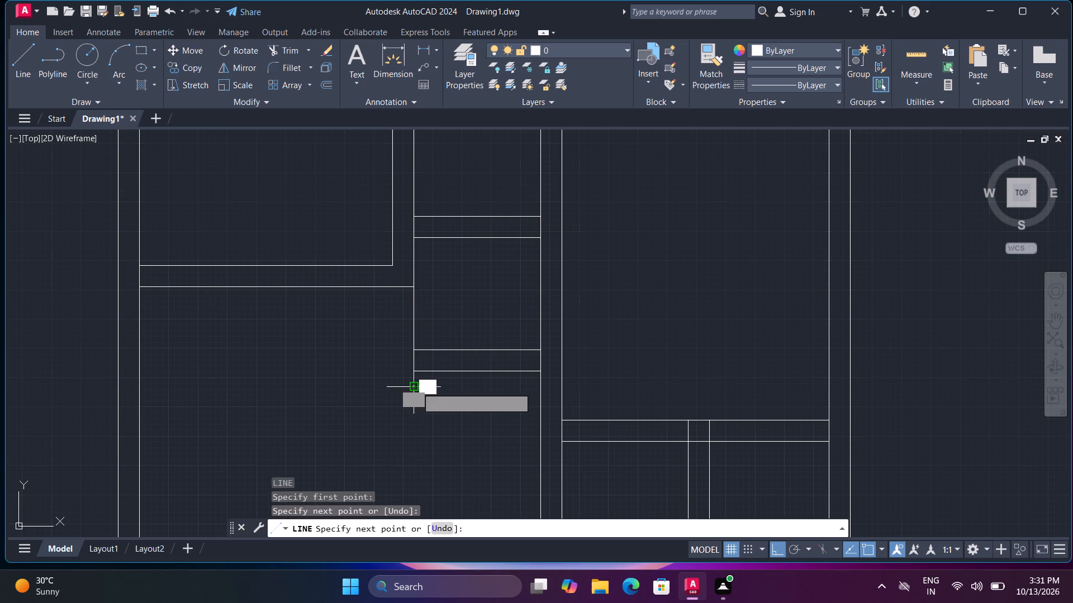
key("space")
key("space")
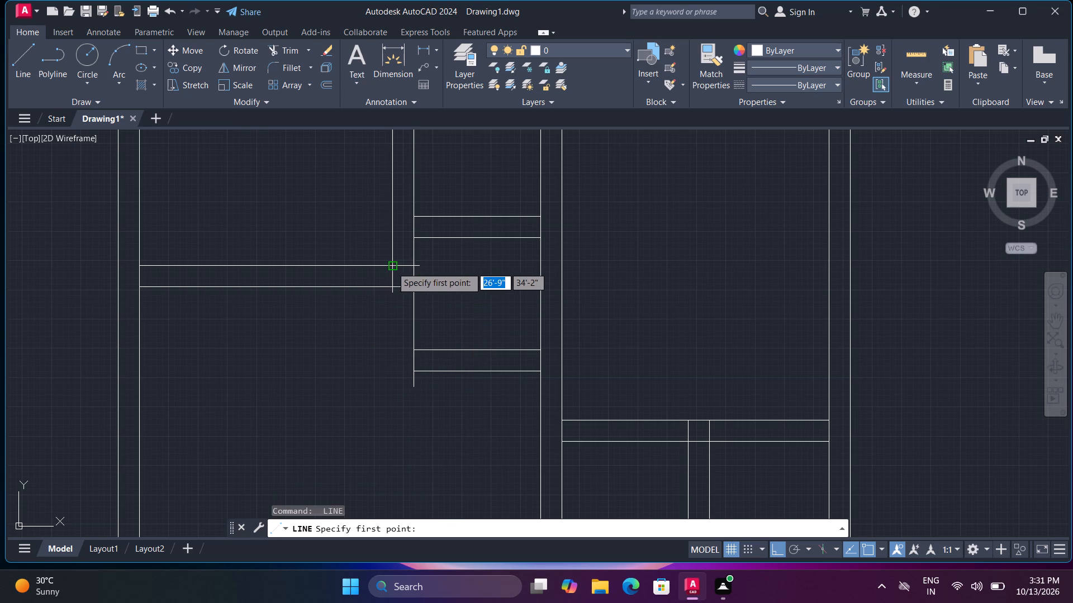
left_click(391, 267)
left_click(409, 401)
key("space")
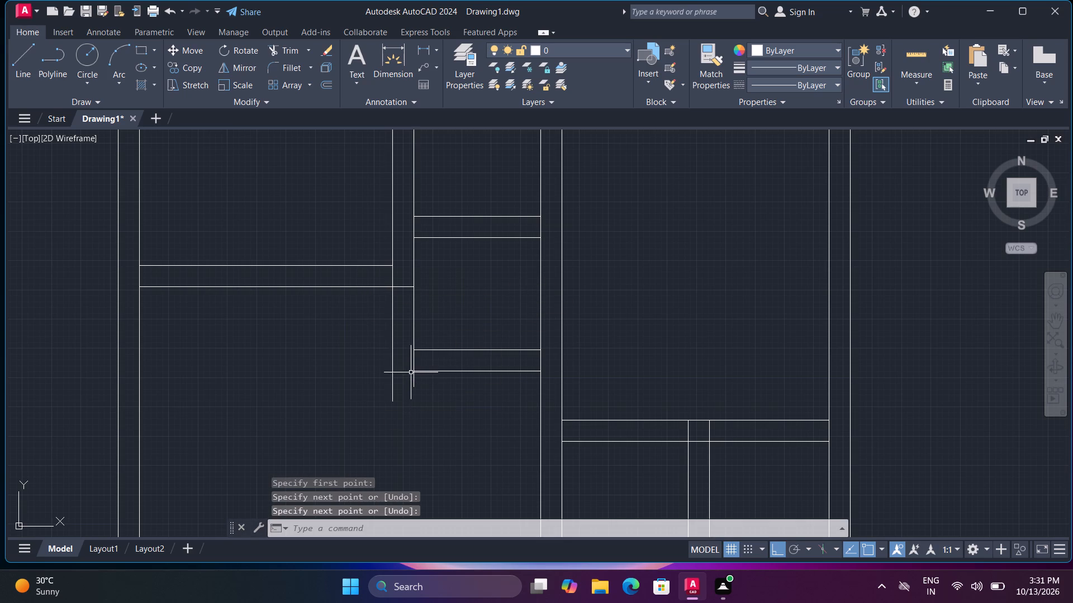
Extend both lines of the lower horizontal partition left to the outer new vertical line.
key("Escape")
type("ex")
key("space")
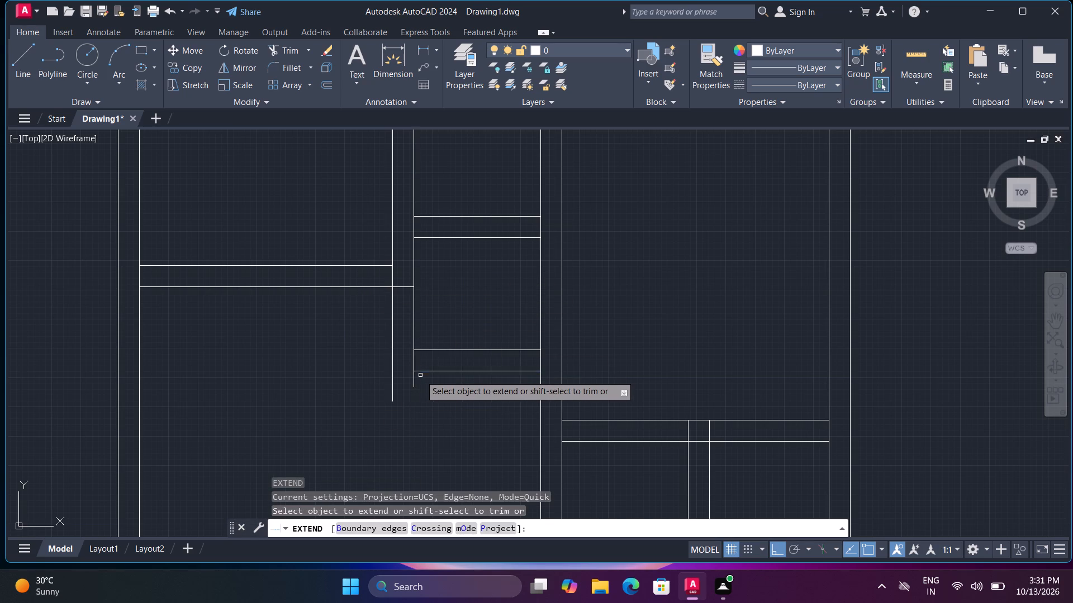
left_click(423, 371)
left_click(428, 351)
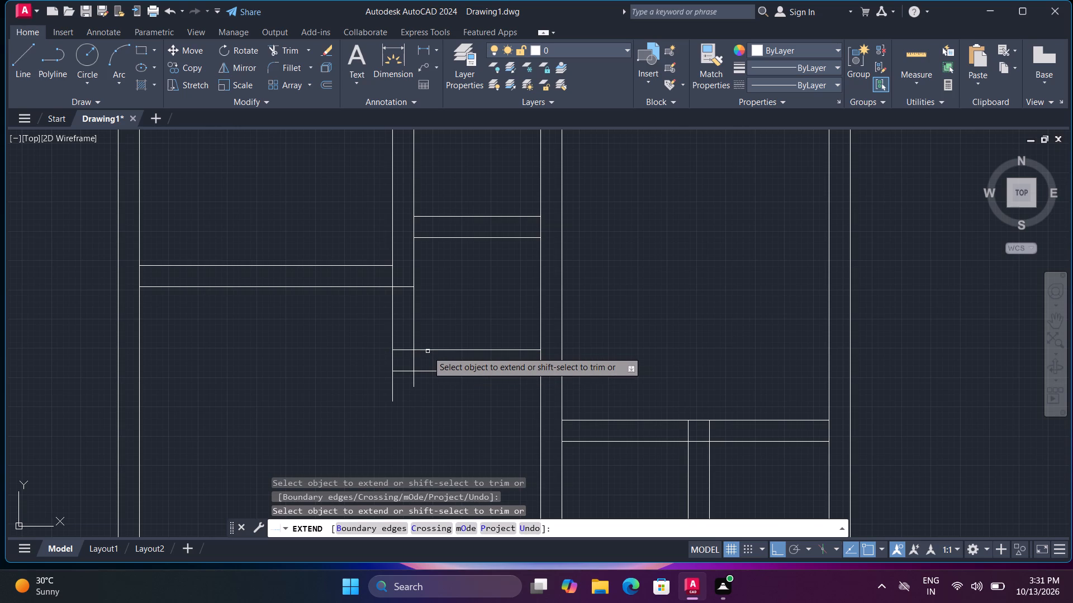
key("Escape")
Trim the overhanging ends and crossing wall segments at the small middle room's corners and its partition junctions with the adjoining walls.
type("tr")
key("space")
key("space")
left_click_drag(384, 375, 437, 388)
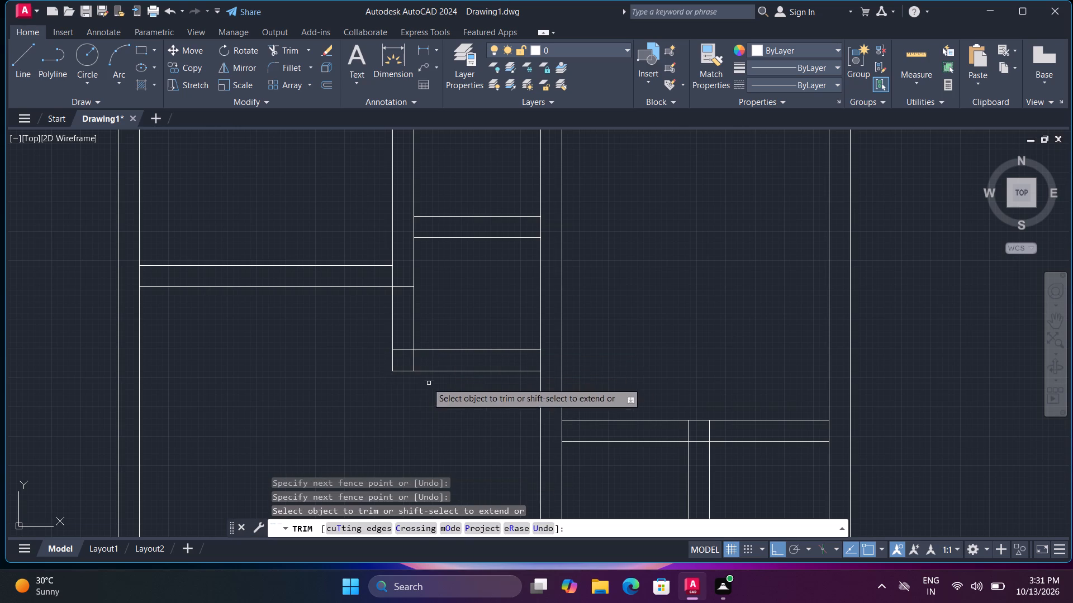
left_click_drag(417, 365, 402, 344)
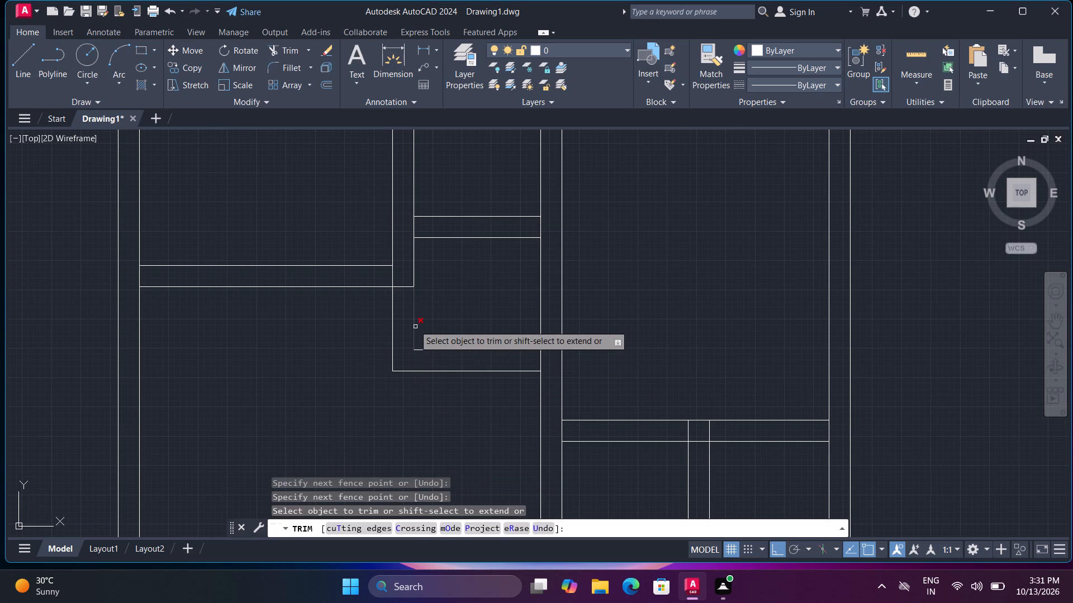
left_click_drag(384, 276, 403, 294)
left_click_drag(421, 228, 410, 229)
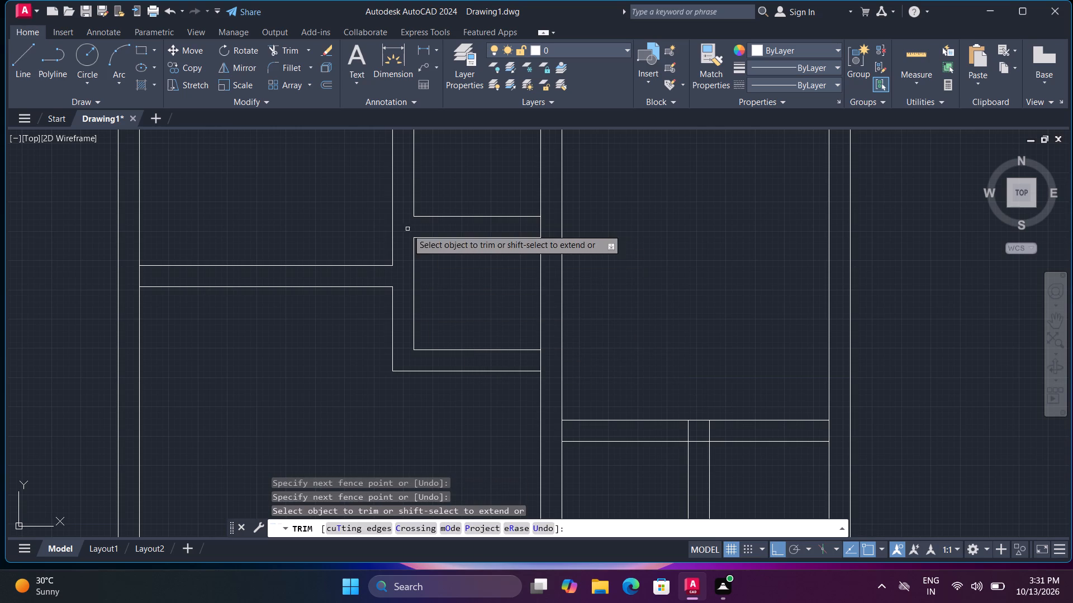
left_click_drag(509, 229, 515, 230)
left_click(544, 228)
scroll(548, 247, "down", 2)
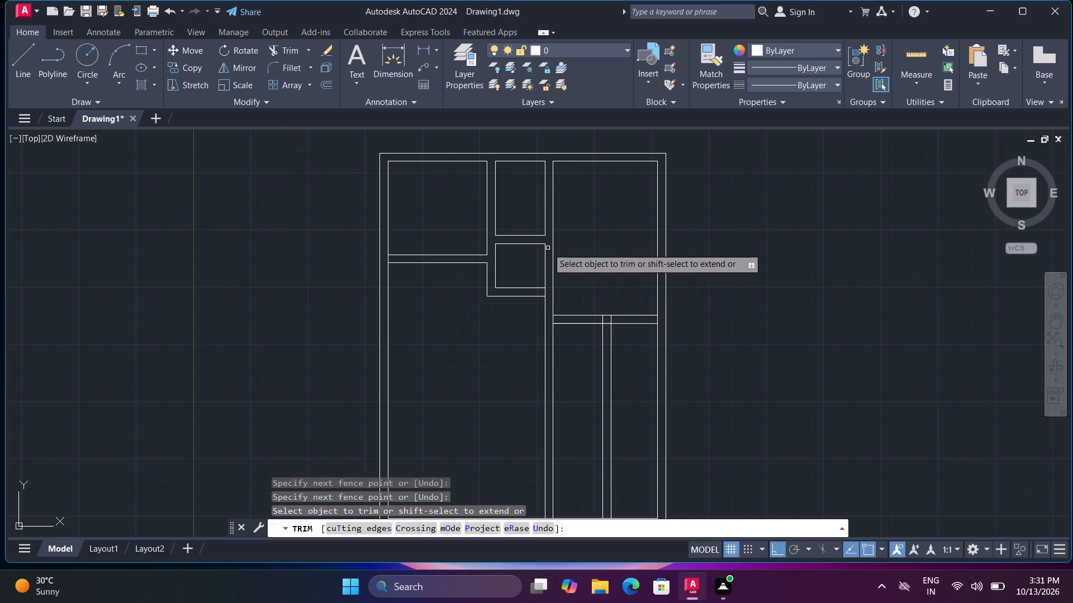
middle_click_drag(530, 279, 535, 353)
scroll(535, 353, "down", 1)
scroll(531, 351, "up", 2)
key("Escape")
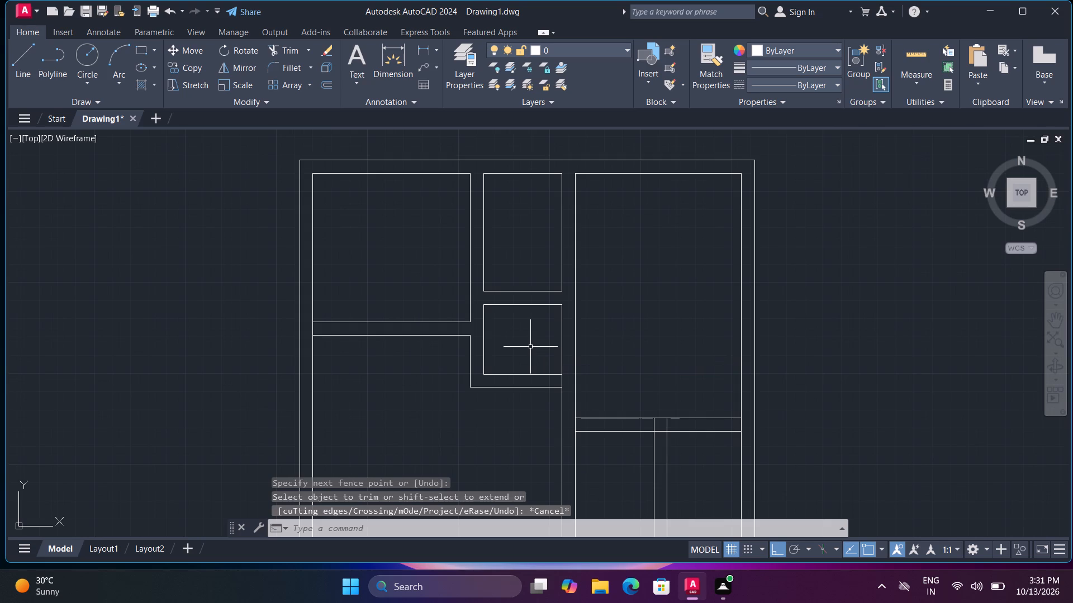
Draw a vertical line from inside the upper middle room down through both horizontal partitions to below the small room.
type("l")
key("space")
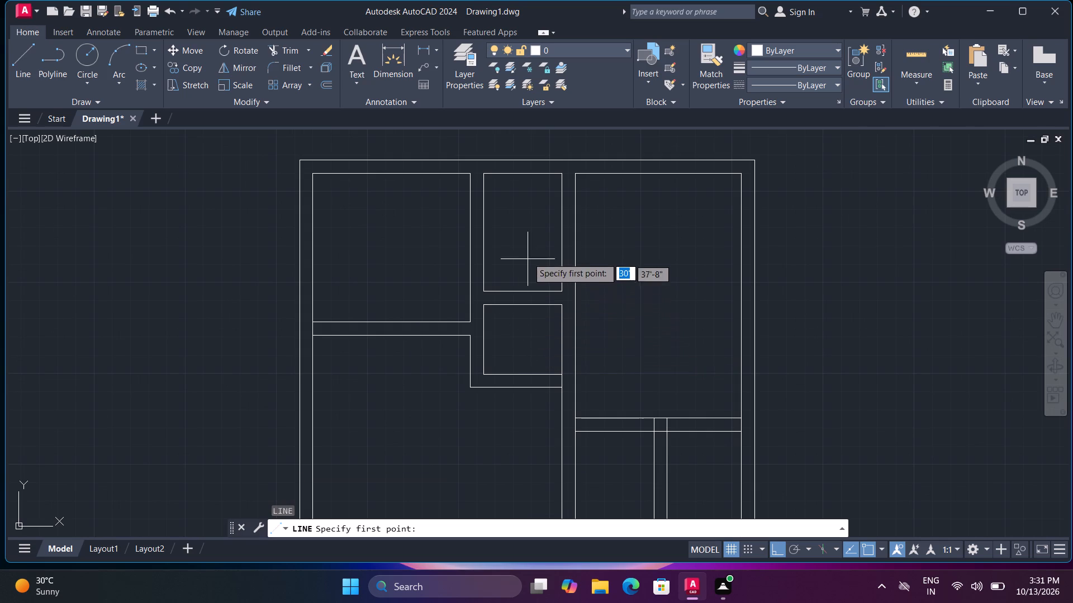
left_click(526, 255)
left_click(539, 417)
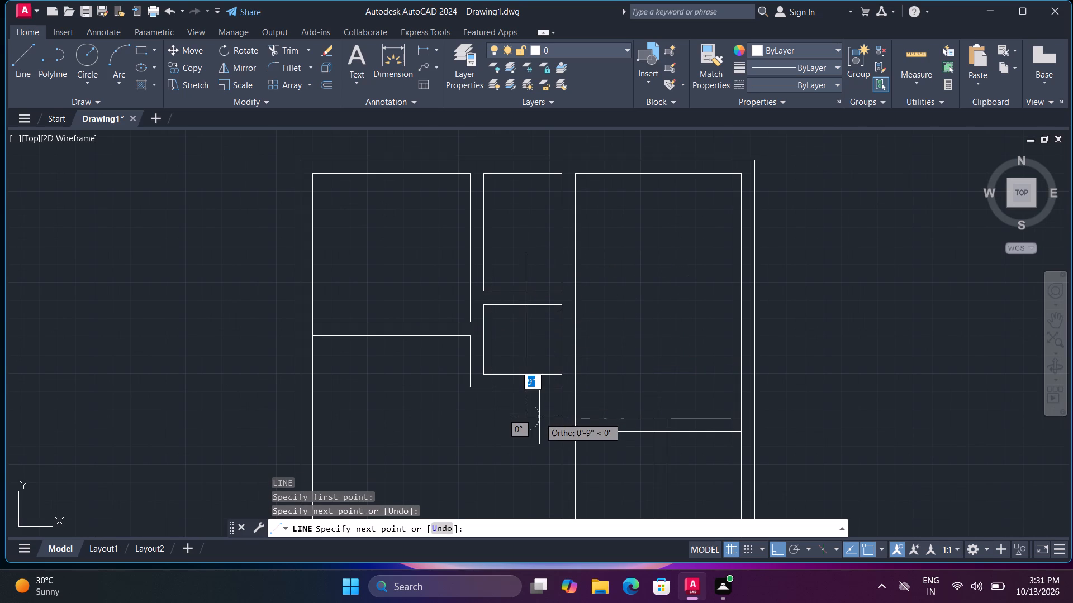
key("Escape")
Trim both partitions to the right of the vertical line, and trim that line to leave only the partition end caps.
key("t")
type("r")
key("space")
key("space")
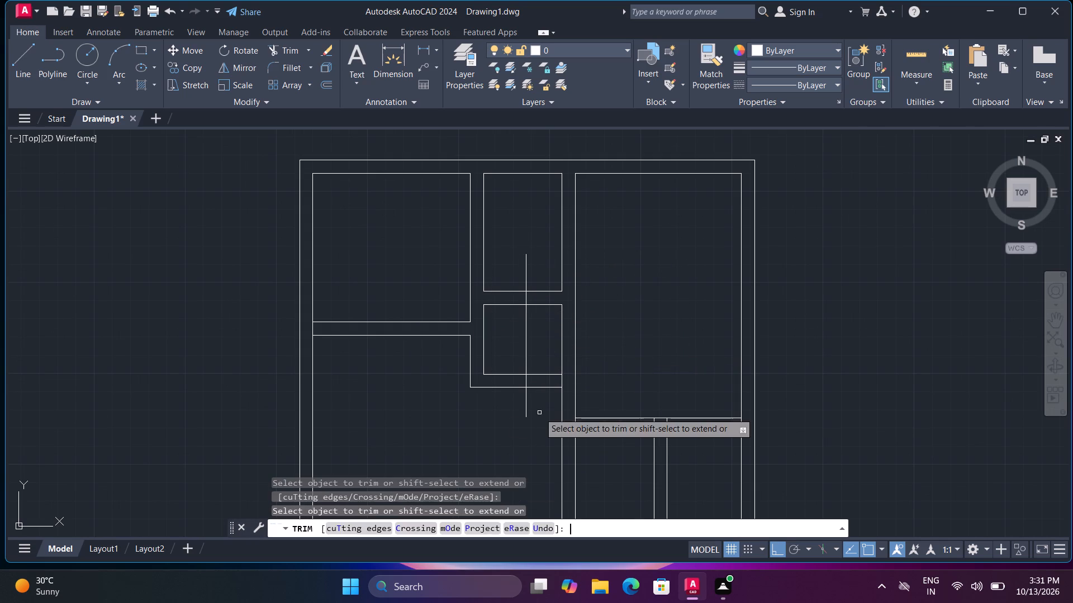
left_click_drag(541, 411, 546, 268)
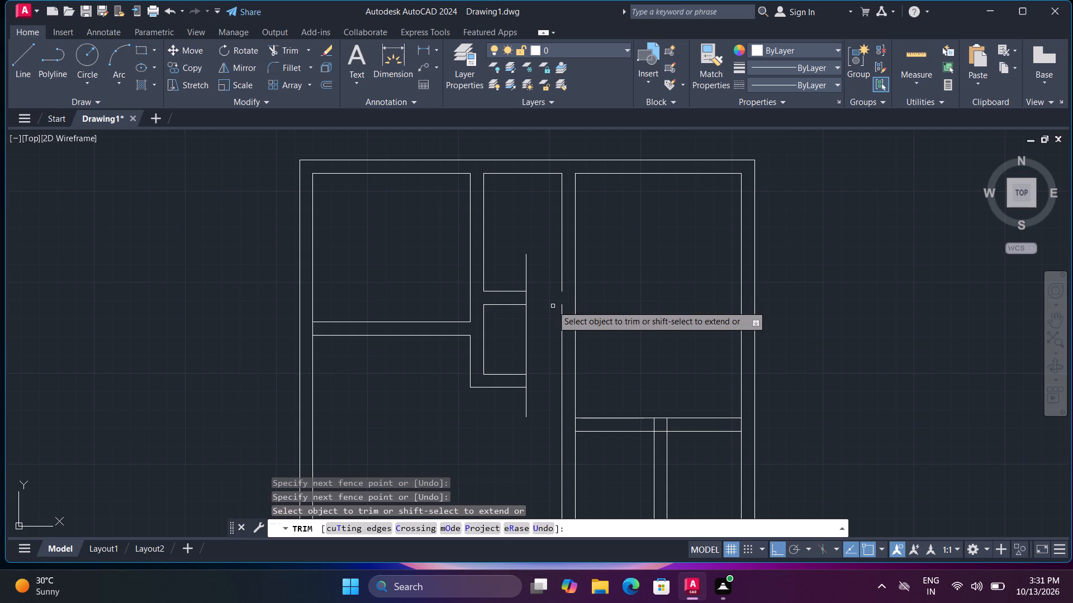
left_click_drag(535, 288, 507, 288)
left_click_drag(536, 334, 502, 336)
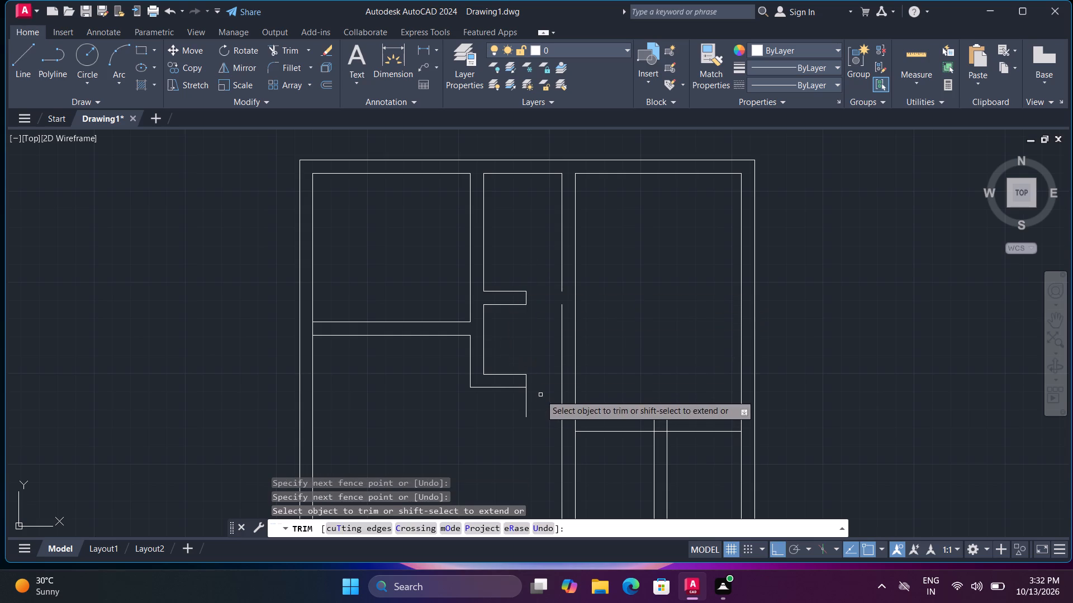
left_click_drag(540, 395, 500, 403)
key("Escape")
Extend the middle rooms' right wall line upward across the gap beside the upper partition.
key("e")
key("x")
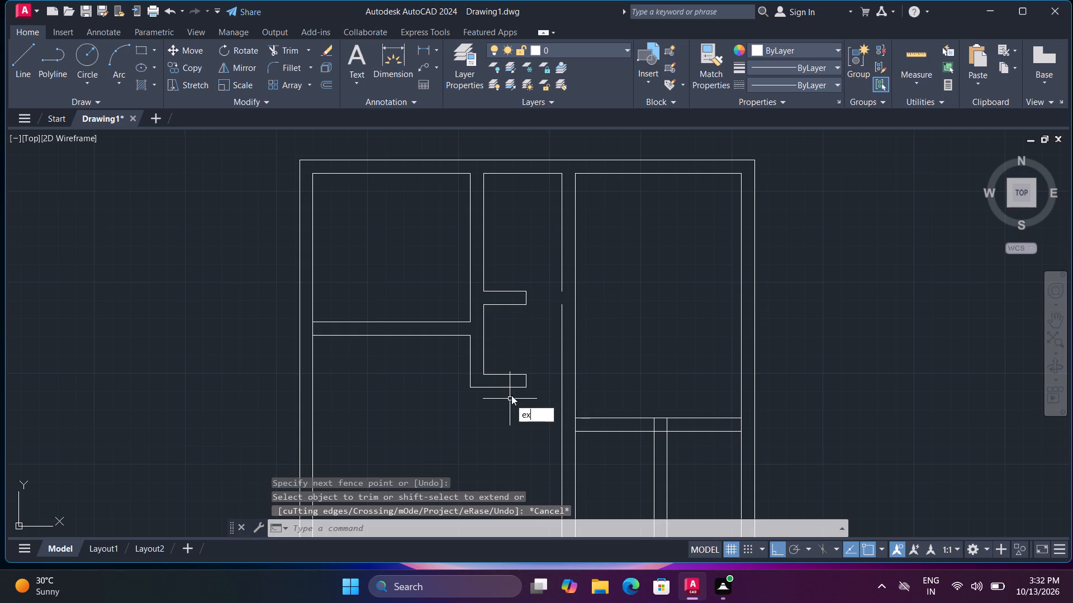
key("space")
left_click(561, 322)
key("Escape")
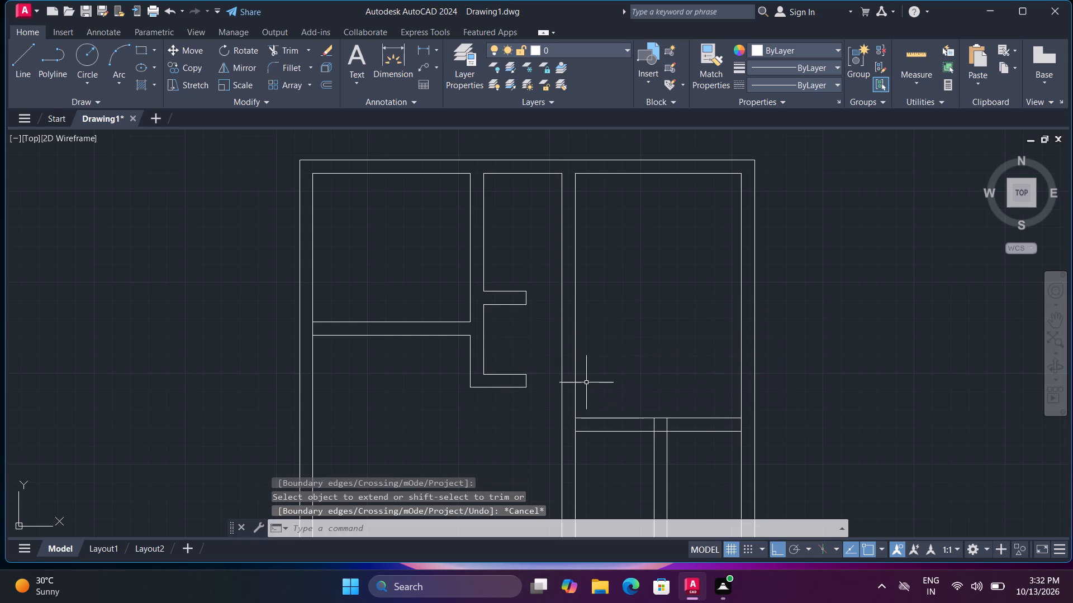
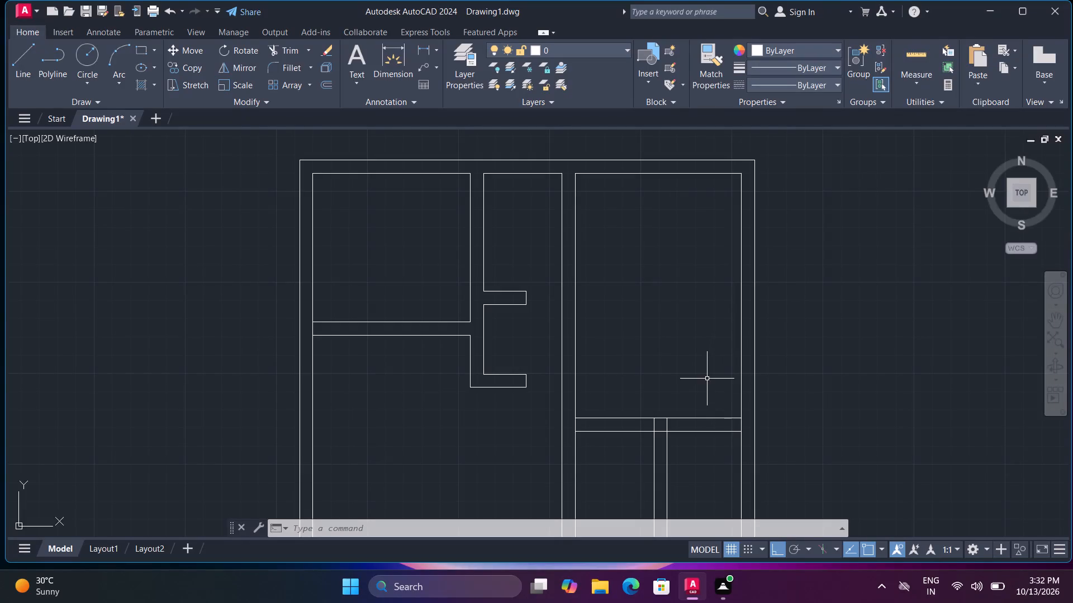
Offset the lower line of the right-hand room's horizontal partition 6' downward, and offset that copy 9" to form a second horizontal partition.
middle_click_drag(687, 390, 534, 380)
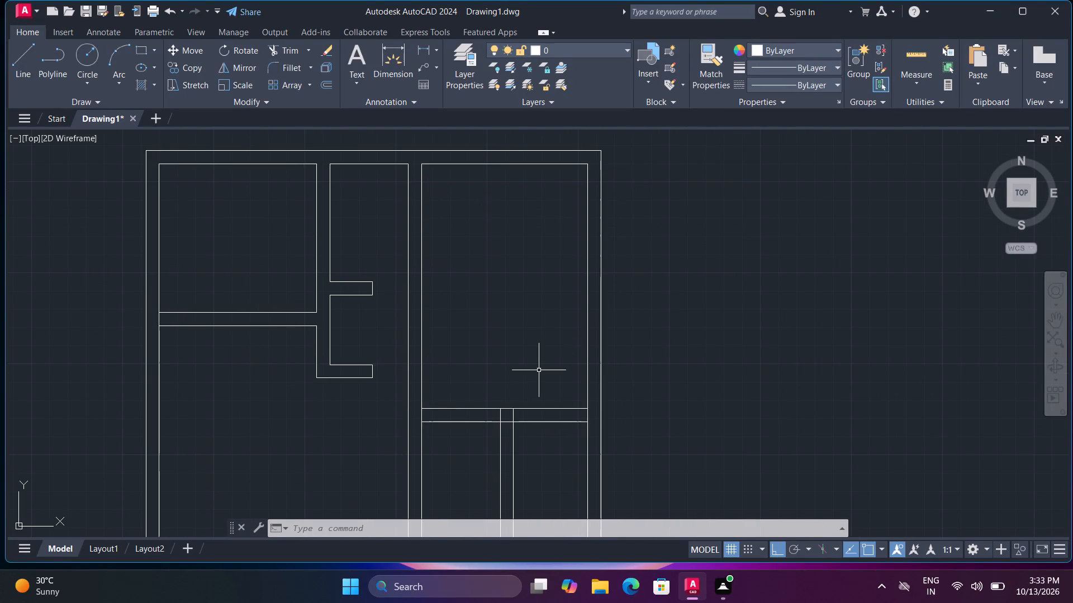
middle_click_drag(525, 366, 488, 109)
middle_click_drag(498, 193, 498, 263)
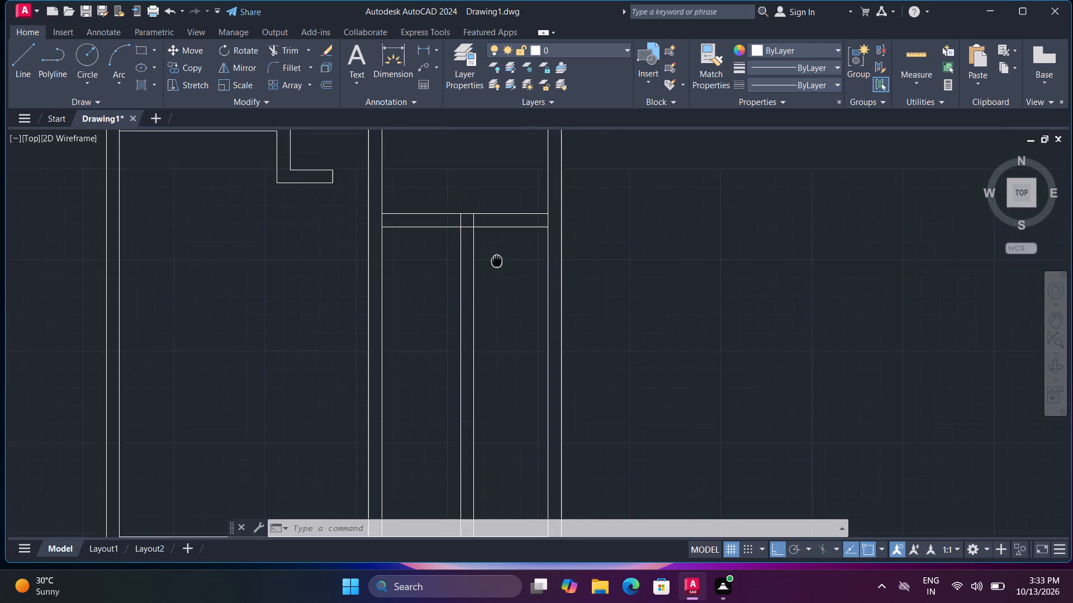
middle_click_drag(498, 263, 498, 265)
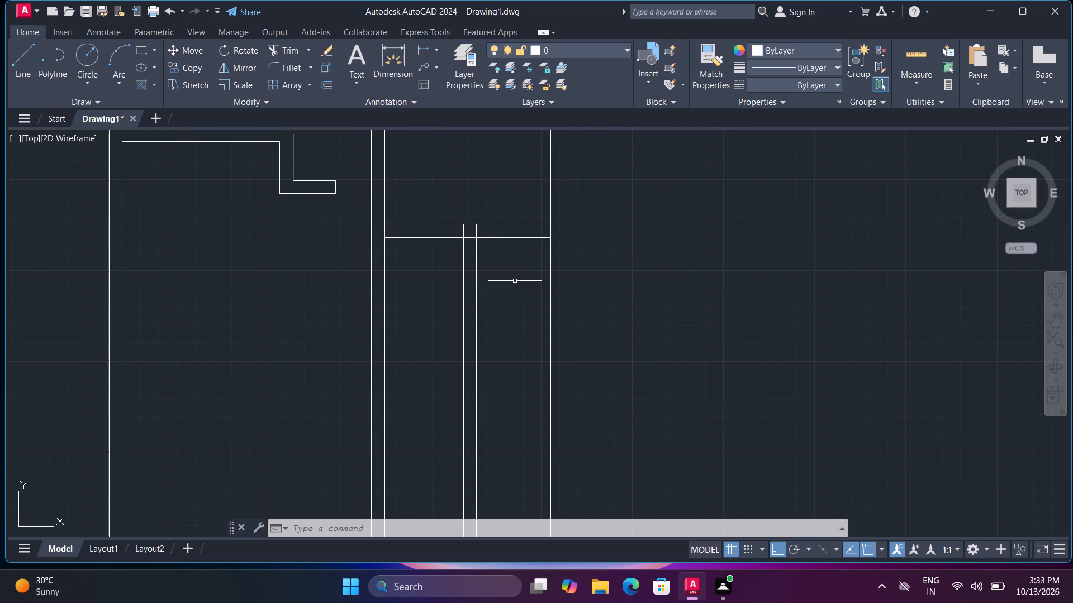
middle_click_drag(515, 281, 514, 290)
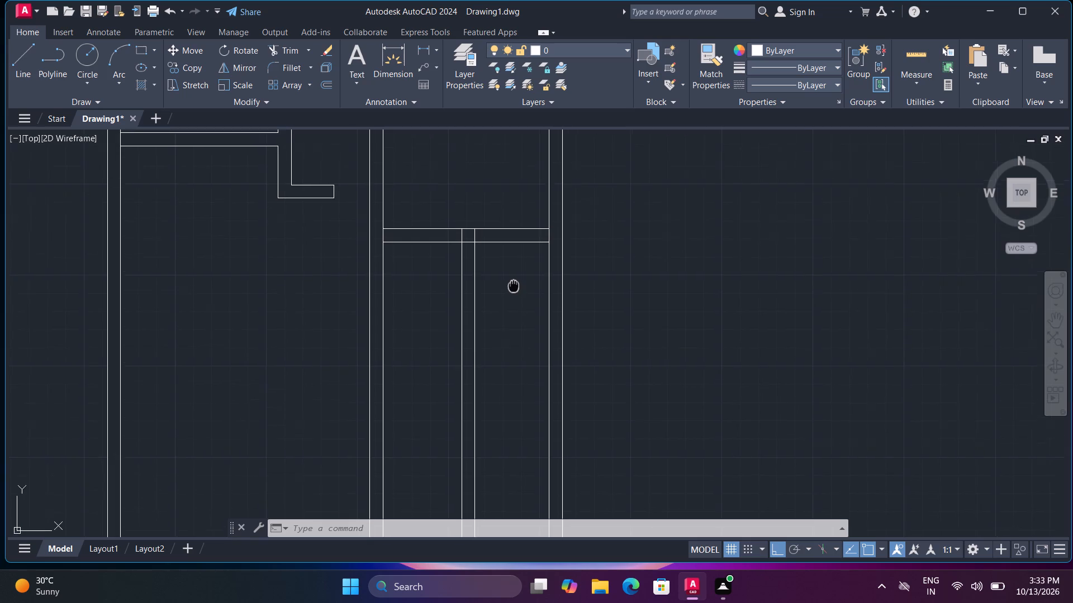
middle_click_drag(514, 290, 511, 303)
type("o")
key("space")
key("t")
key("space")
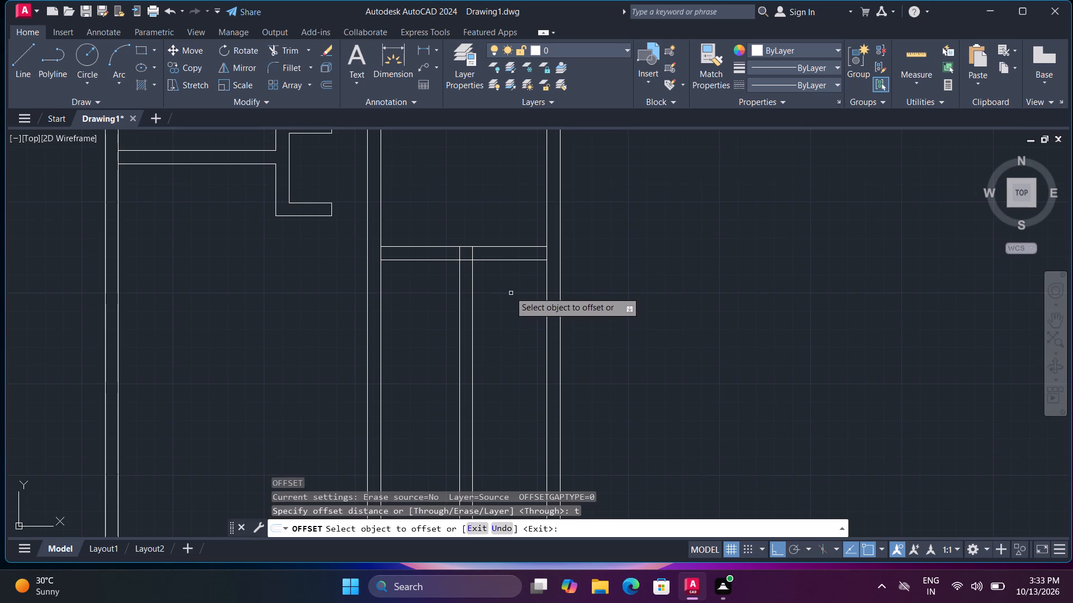
left_click(499, 260)
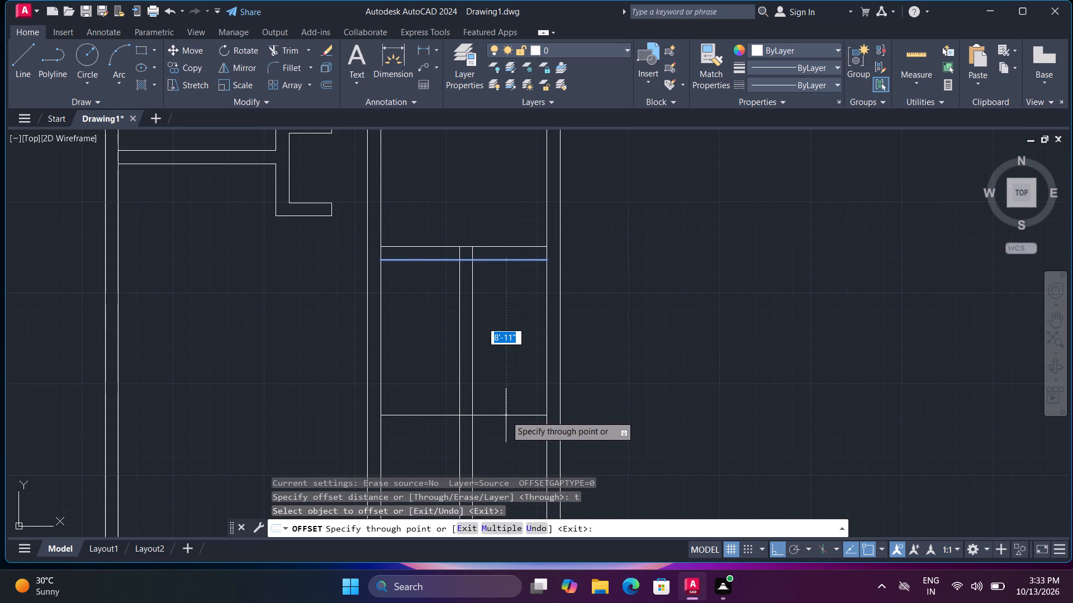
type("6'")
key("Return")
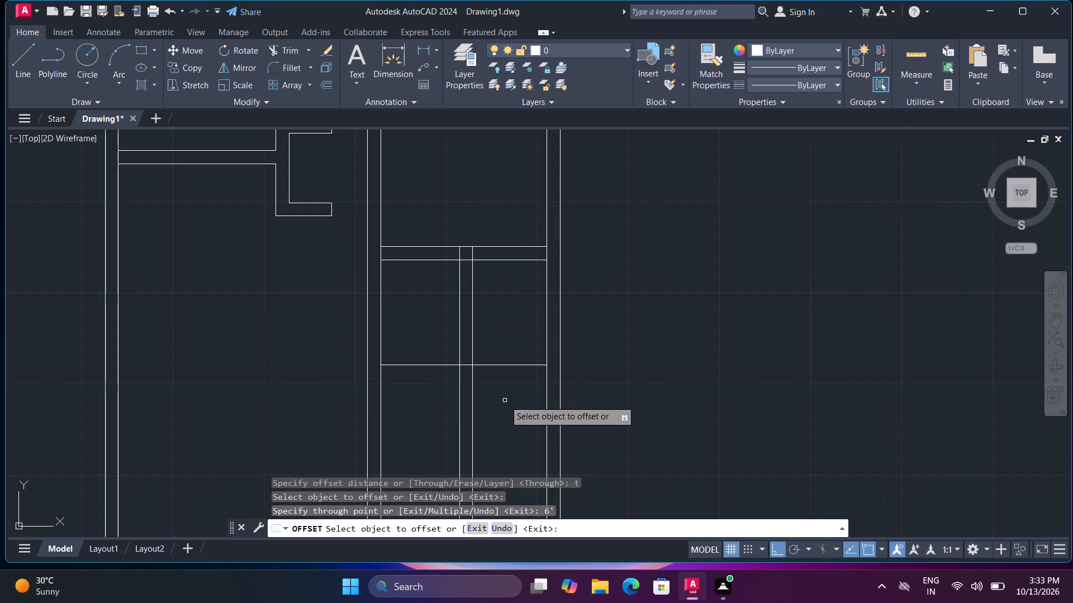
left_click(512, 365)
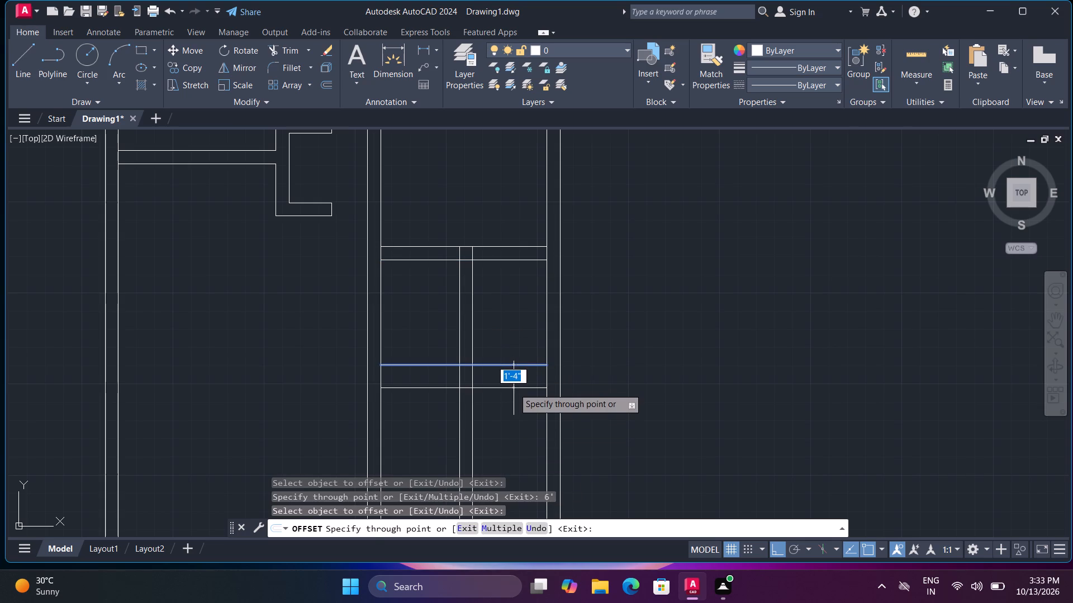
type("9\"")
key("Return")
key("Escape")
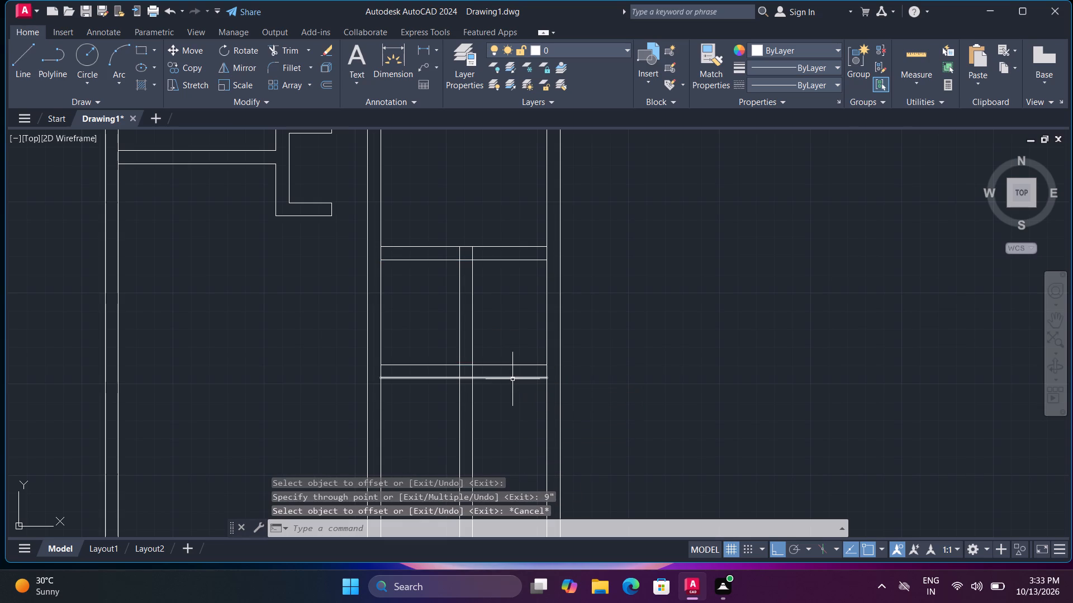
Trim the narrow vertical partition out of the upper horizontal partition and the space below it, and trim the wall line at the upper partition's junction.
key("t")
key("r")
key("t")
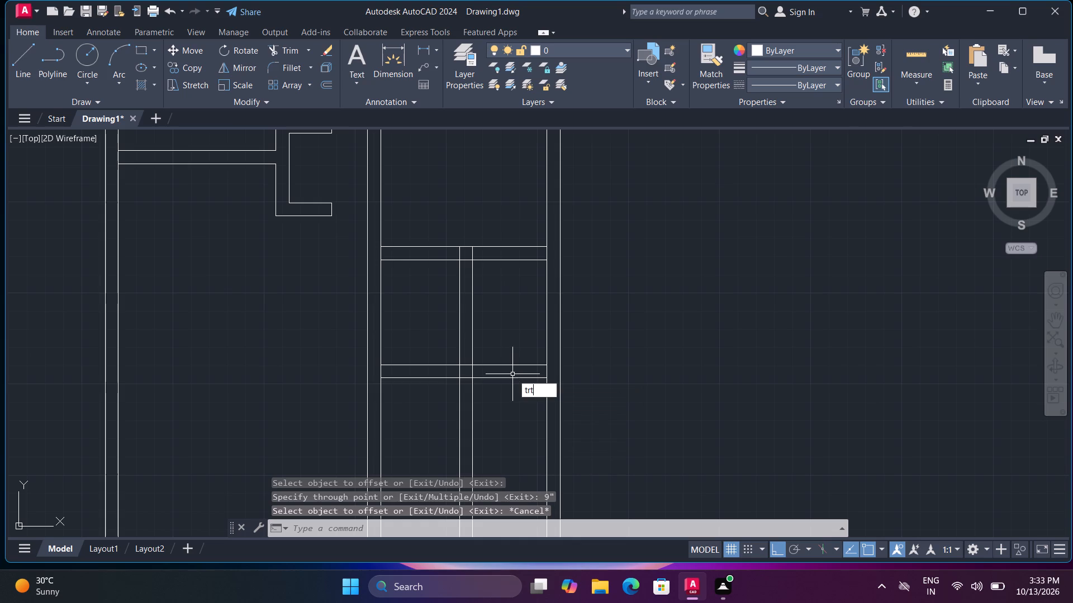
key("space")
key("space")
key("Escape")
key("Escape")
type("tr")
key("space")
key("space")
left_click_drag(496, 329, 434, 321)
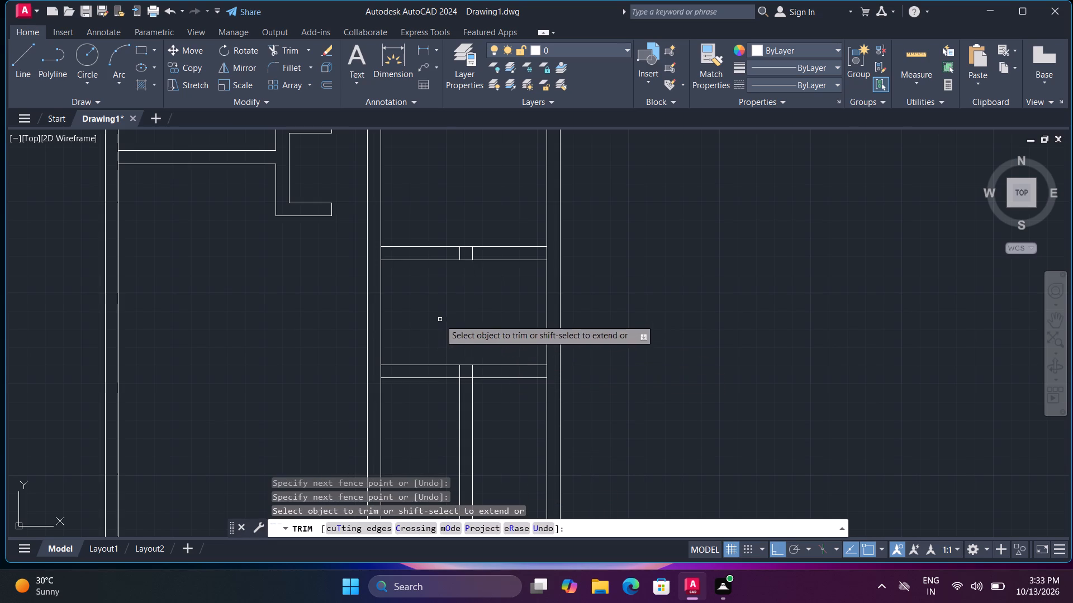
left_click(449, 253)
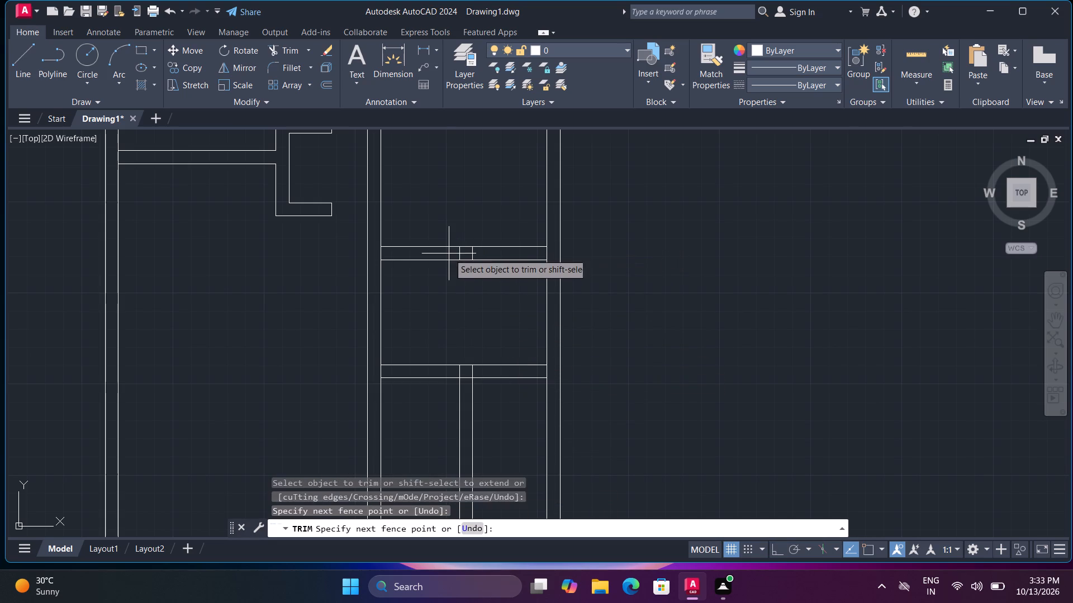
left_click(492, 253)
left_click(392, 256)
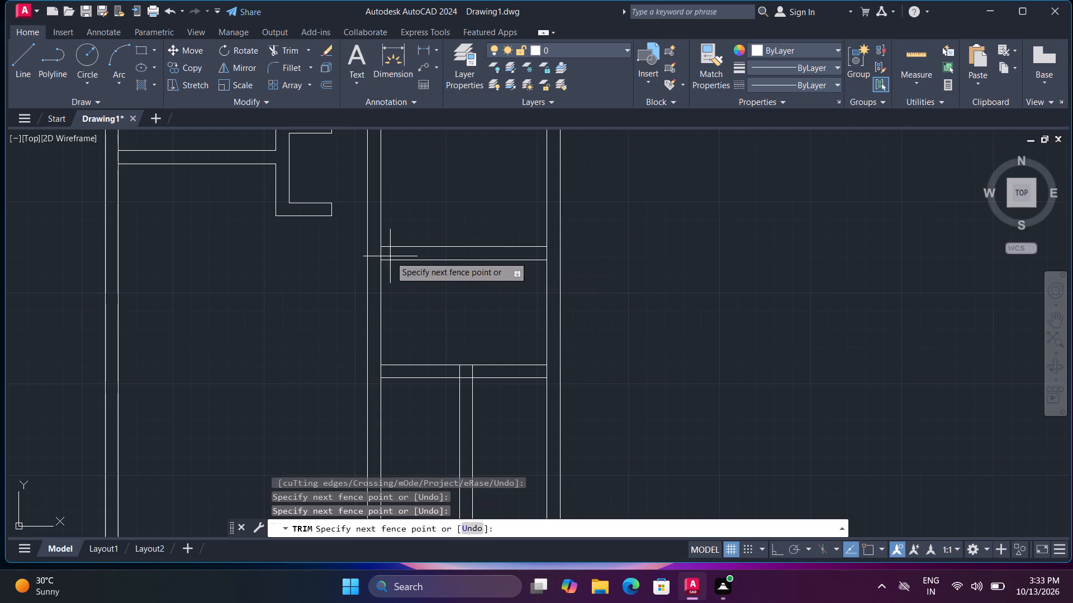
left_click(378, 253)
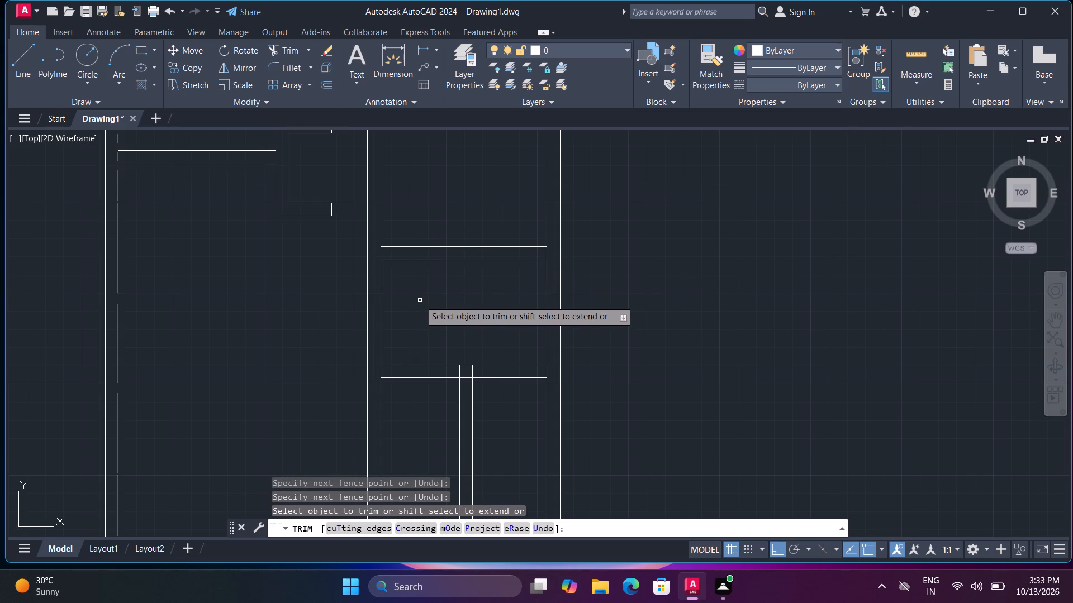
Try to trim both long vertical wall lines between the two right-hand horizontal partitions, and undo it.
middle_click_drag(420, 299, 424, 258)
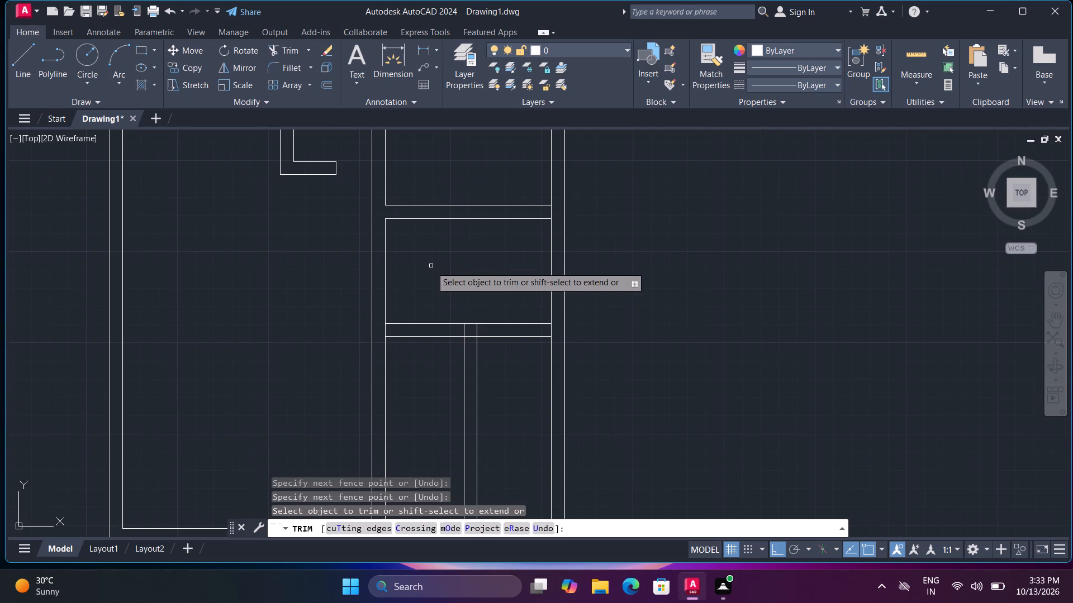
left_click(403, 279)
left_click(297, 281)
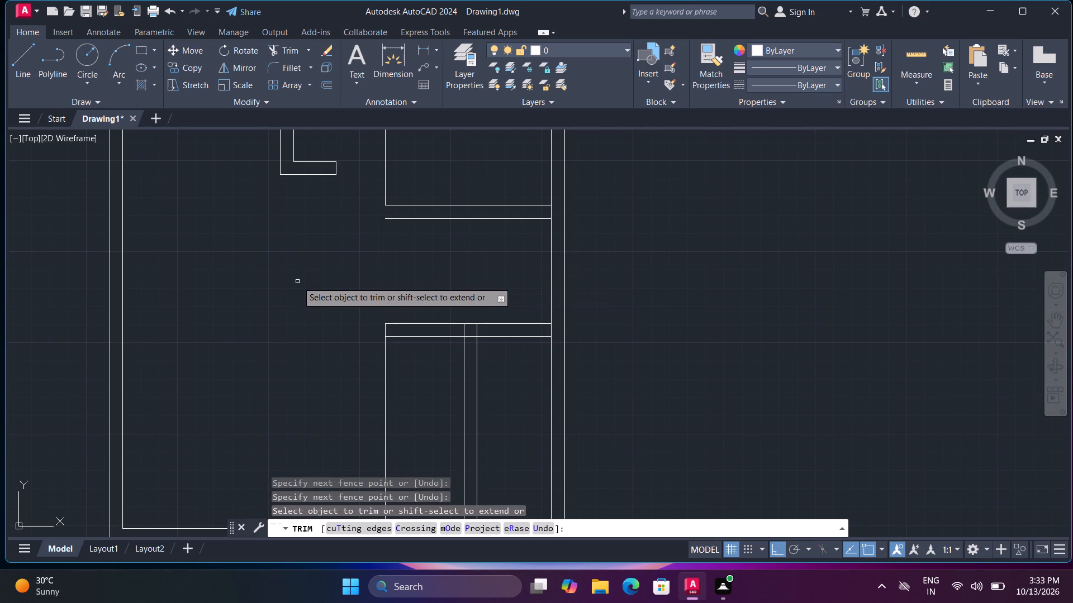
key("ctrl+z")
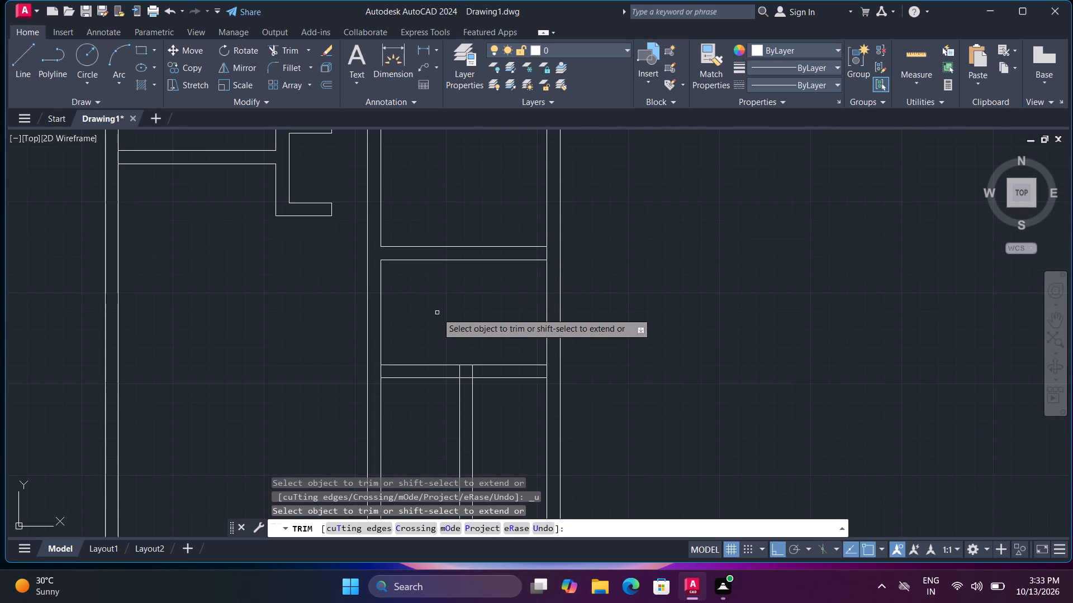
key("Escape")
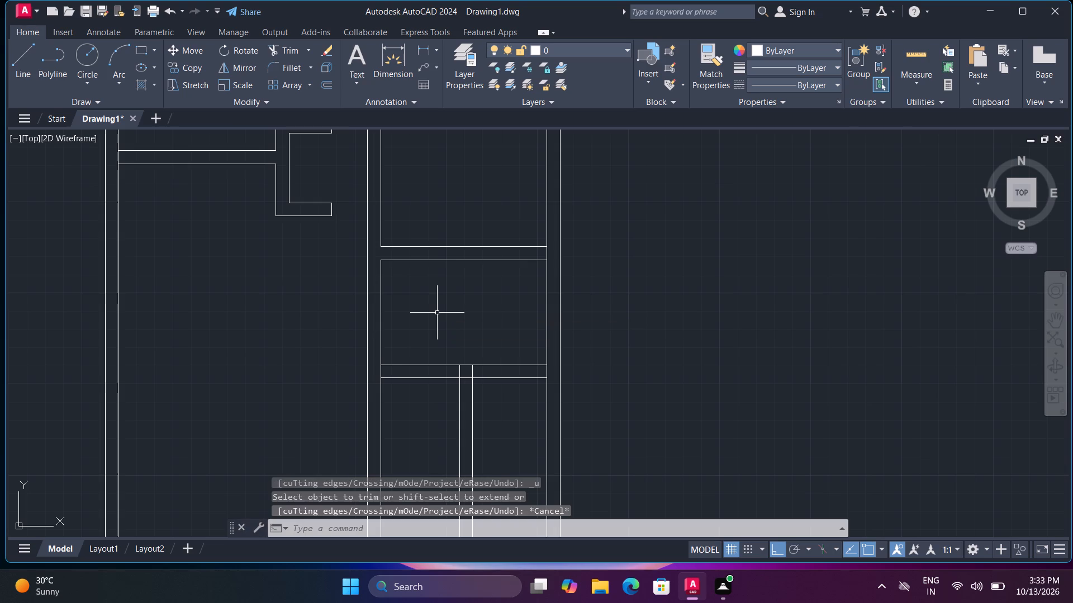
Draw a horizontal line from the upper right-hand partition's lower corner leftward across and past the long vertical wall.
type("l")
key("space")
left_click(382, 262)
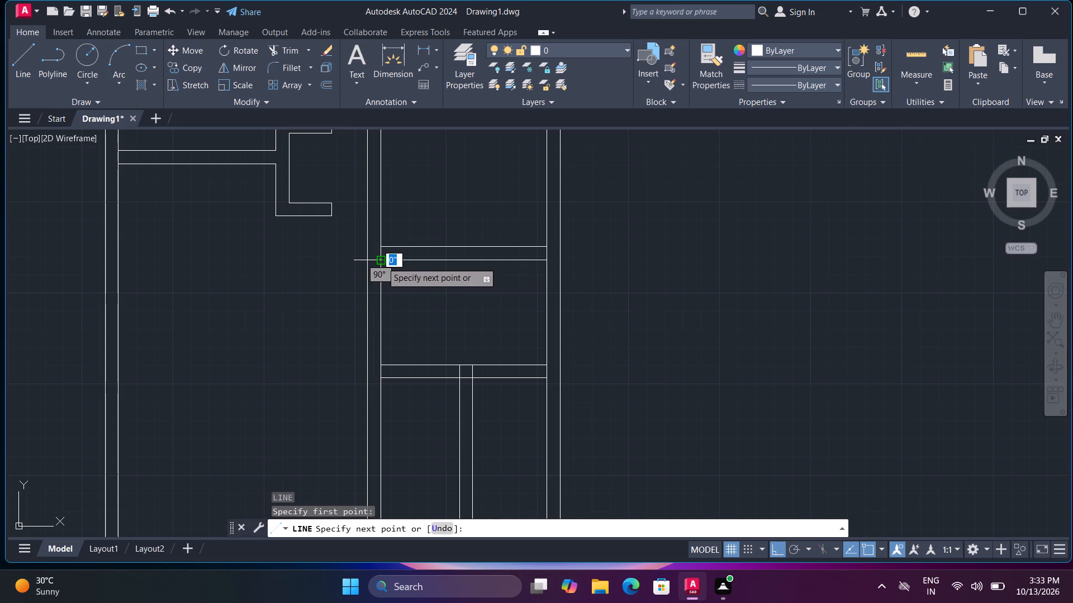
left_click(368, 259)
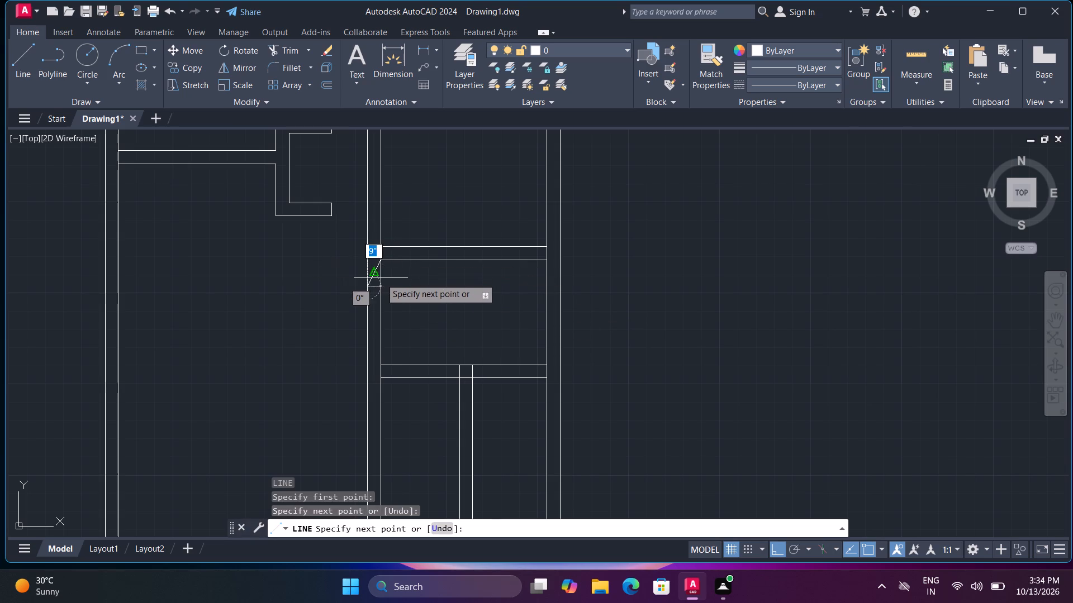
key("ctrl+z")
left_click(348, 279)
key("space")
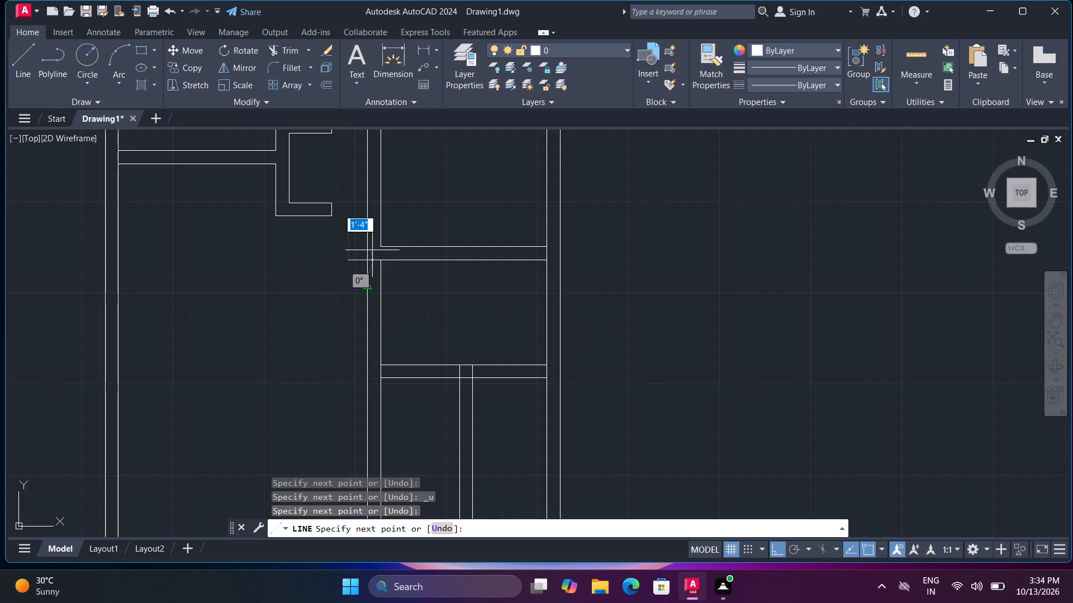
Draw horizontal lines from both left ends of the lower right-hand partition leftward across and past the long vertical wall.
middle_click_drag(447, 309, 442, 302)
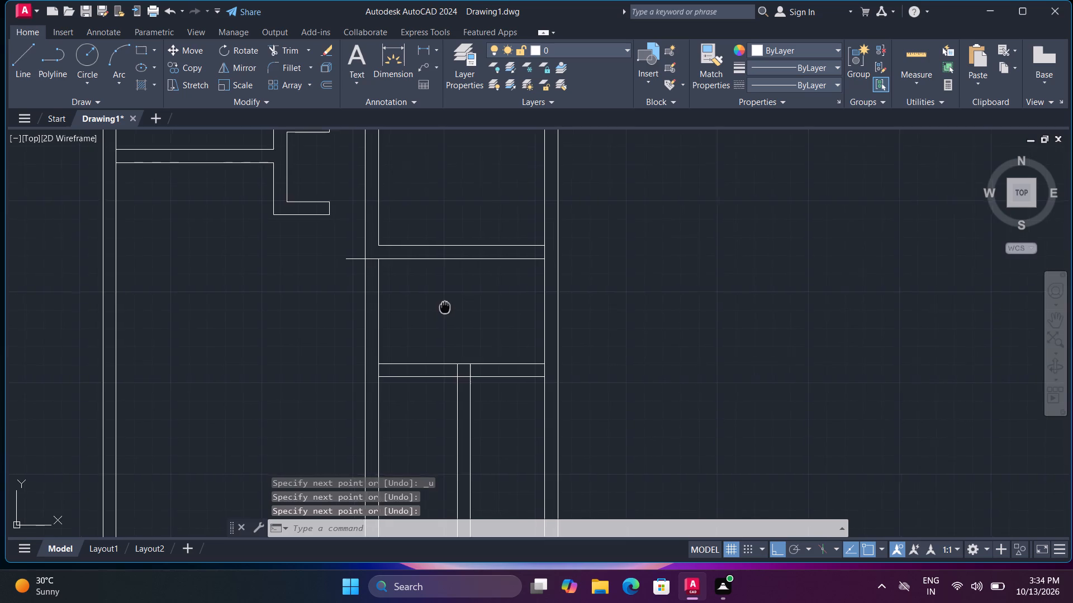
middle_click_drag(442, 302, 446, 265)
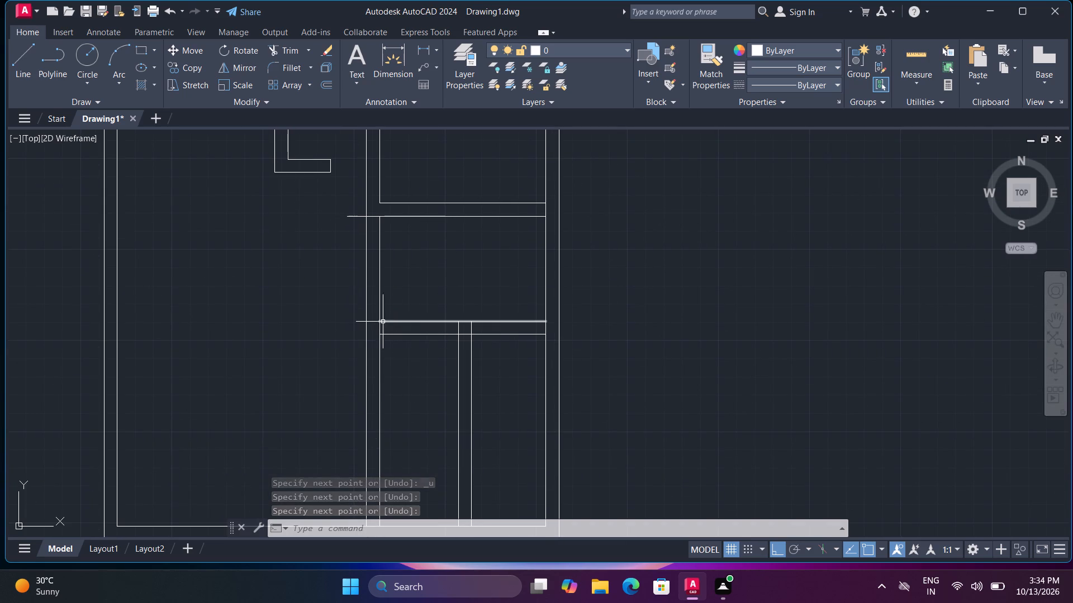
key("space")
left_click(379, 322)
left_click(331, 318)
key("space")
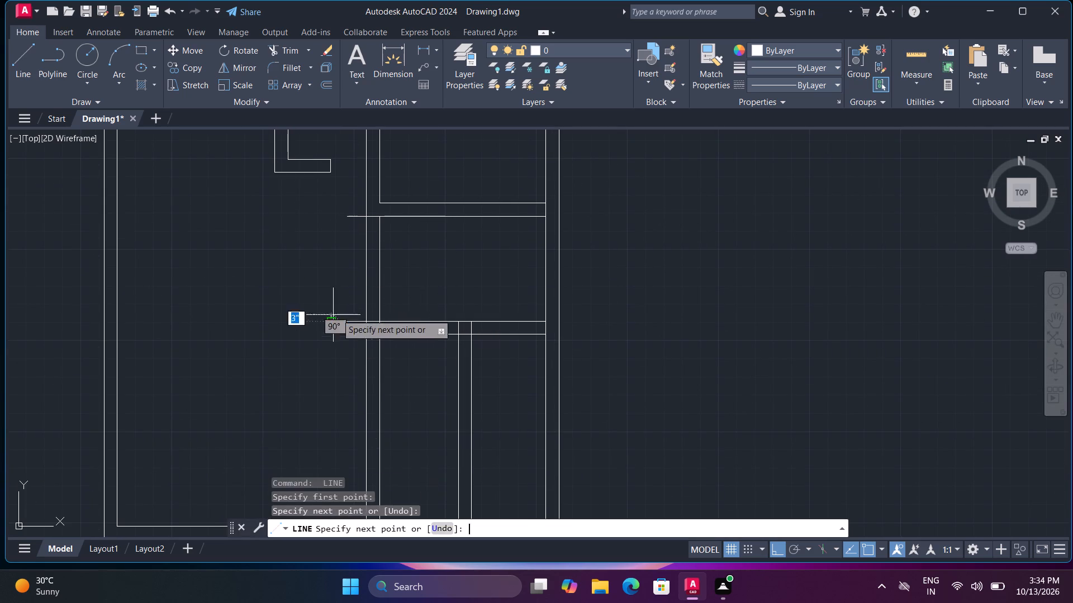
key("space")
left_click(381, 334)
left_click(336, 333)
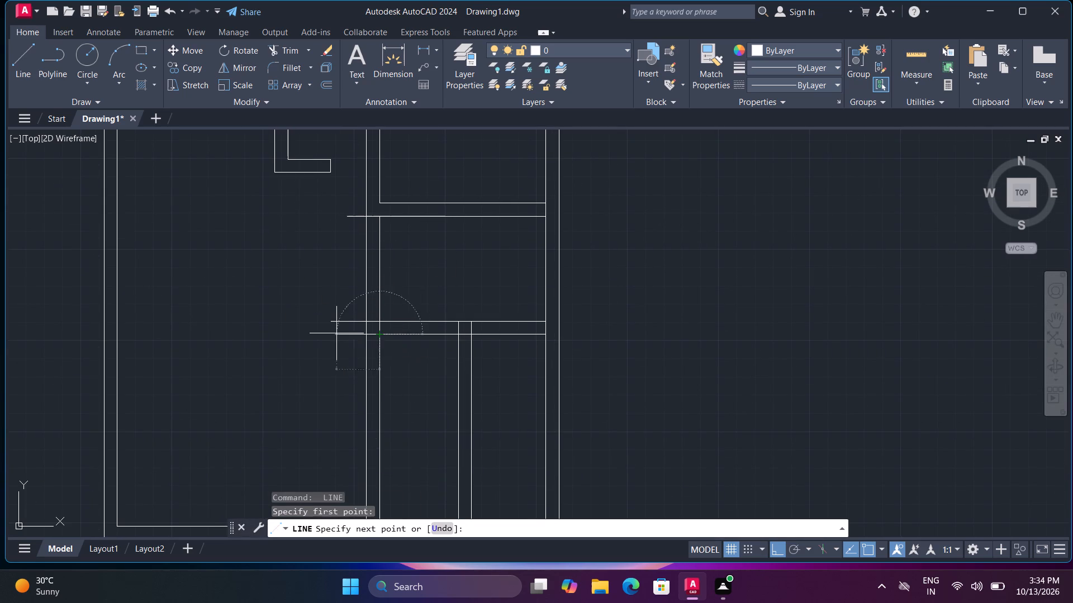
key("space")
key("Escape")
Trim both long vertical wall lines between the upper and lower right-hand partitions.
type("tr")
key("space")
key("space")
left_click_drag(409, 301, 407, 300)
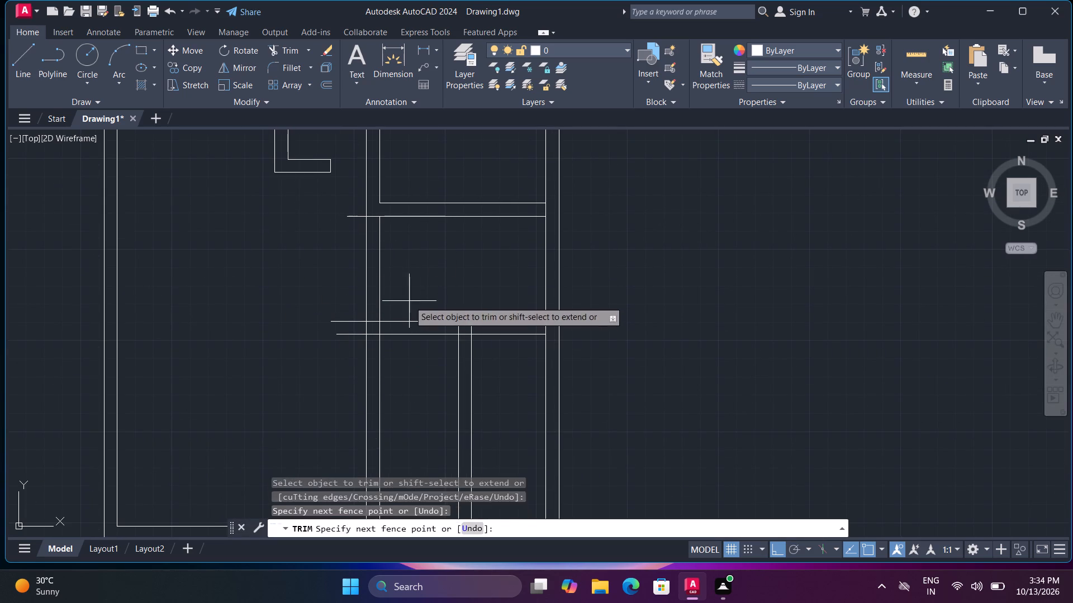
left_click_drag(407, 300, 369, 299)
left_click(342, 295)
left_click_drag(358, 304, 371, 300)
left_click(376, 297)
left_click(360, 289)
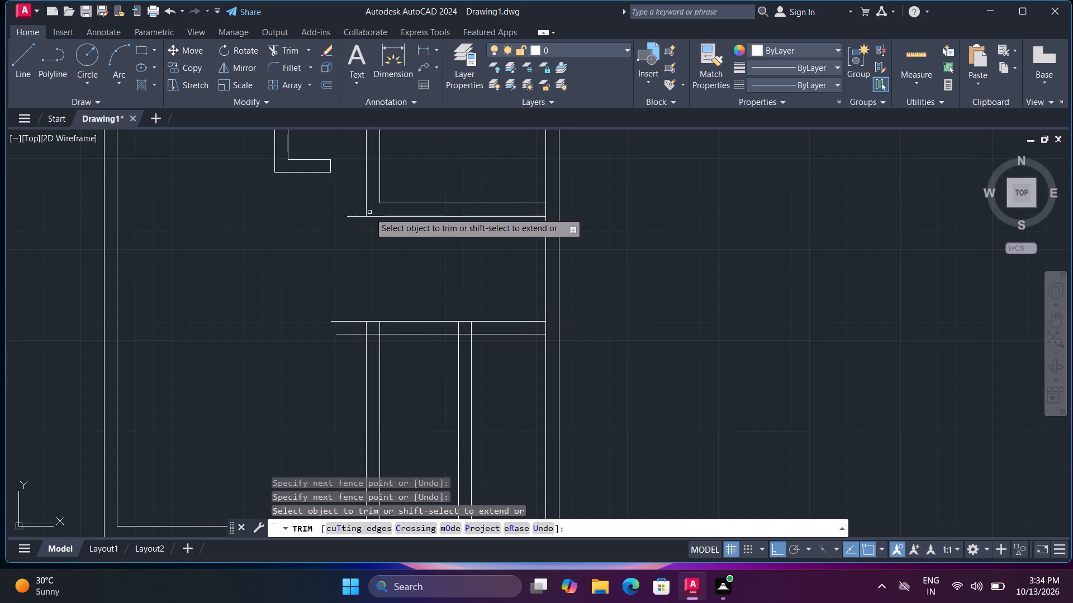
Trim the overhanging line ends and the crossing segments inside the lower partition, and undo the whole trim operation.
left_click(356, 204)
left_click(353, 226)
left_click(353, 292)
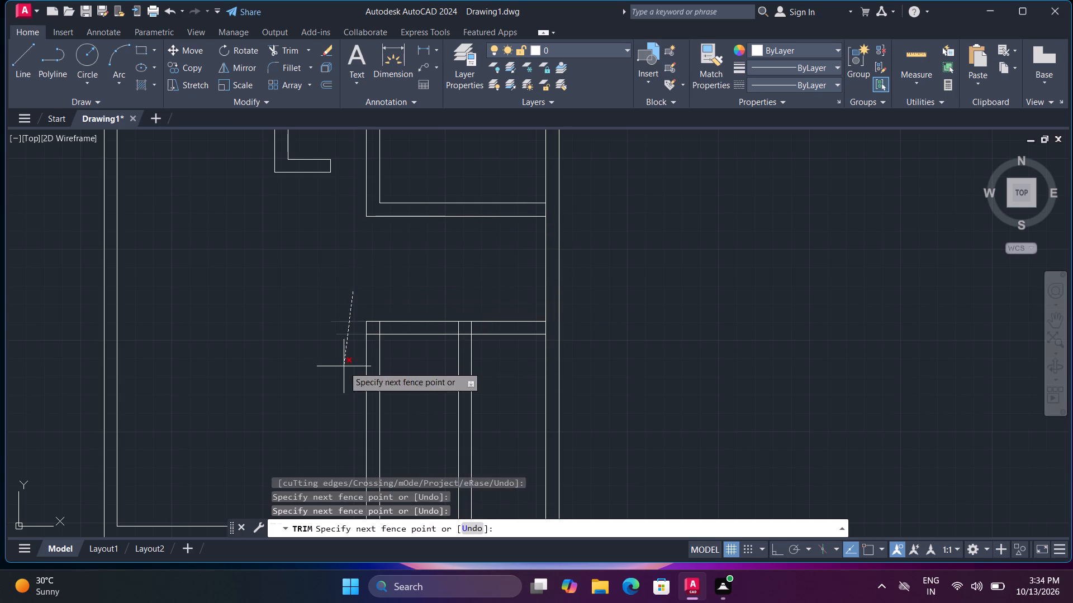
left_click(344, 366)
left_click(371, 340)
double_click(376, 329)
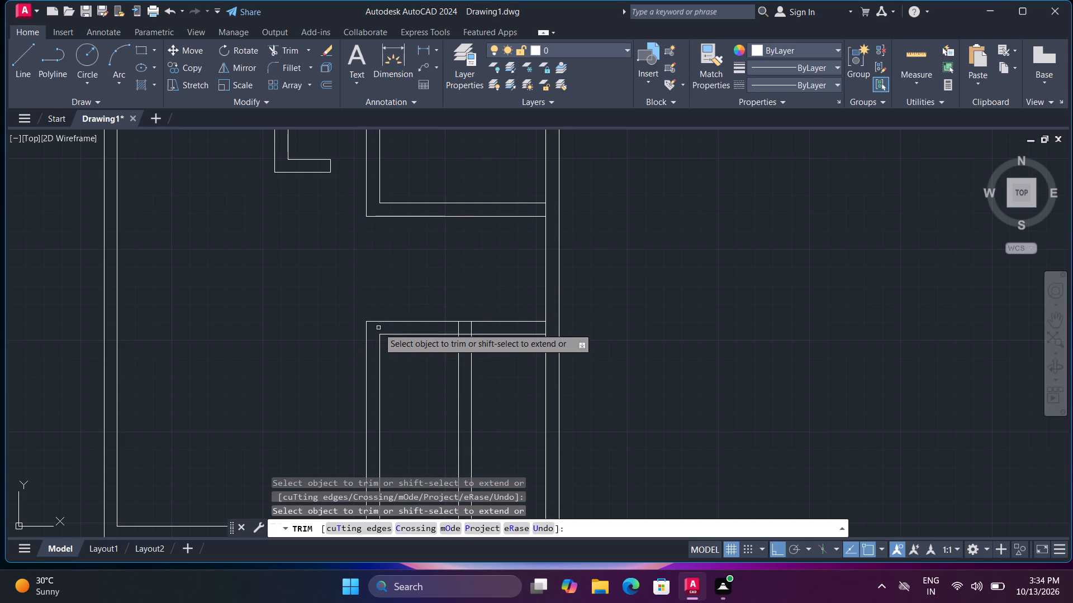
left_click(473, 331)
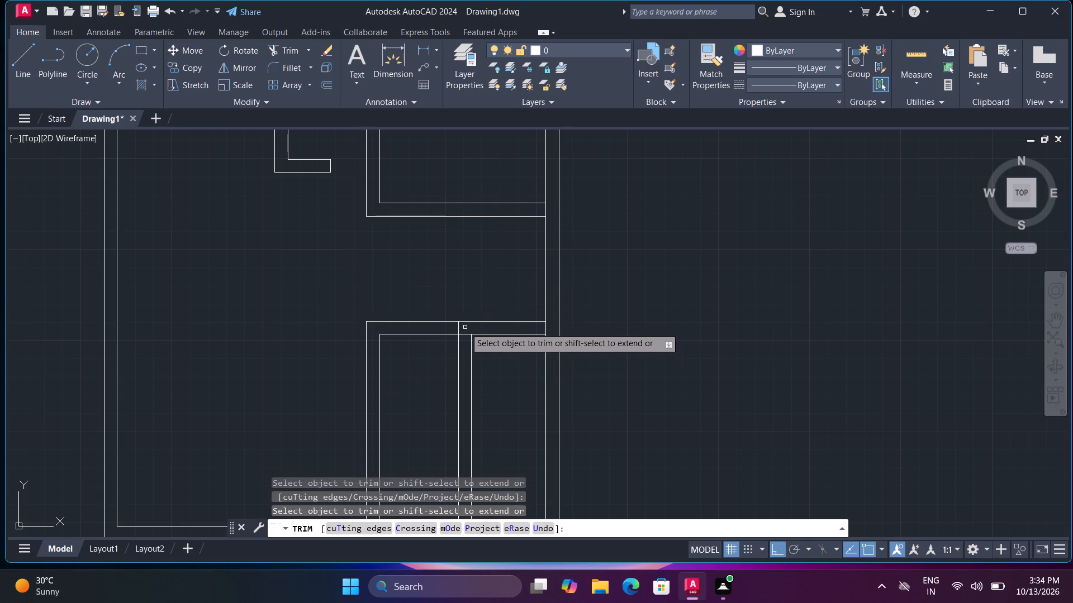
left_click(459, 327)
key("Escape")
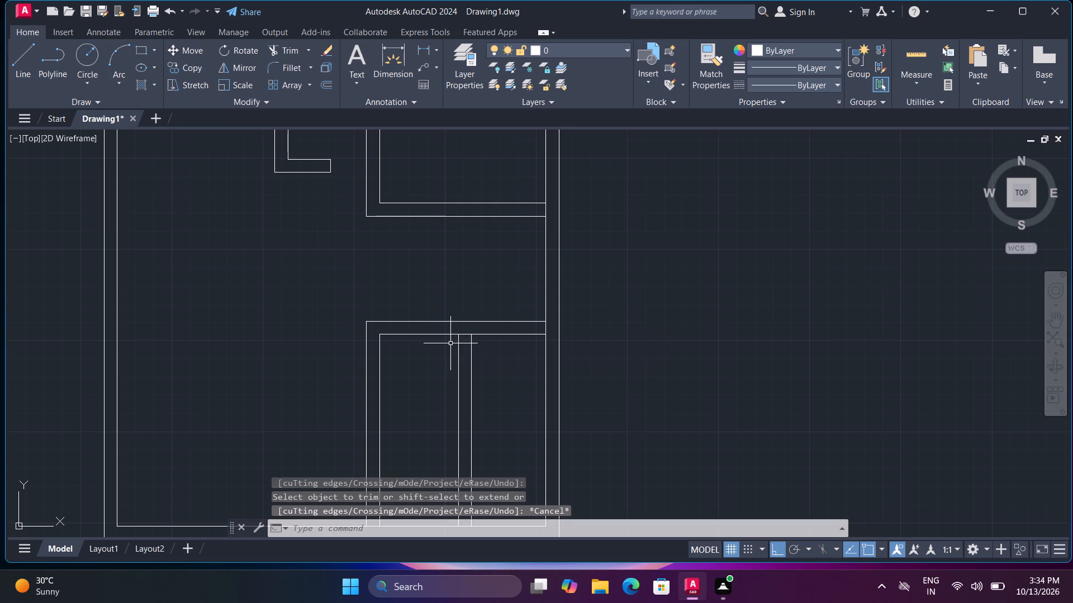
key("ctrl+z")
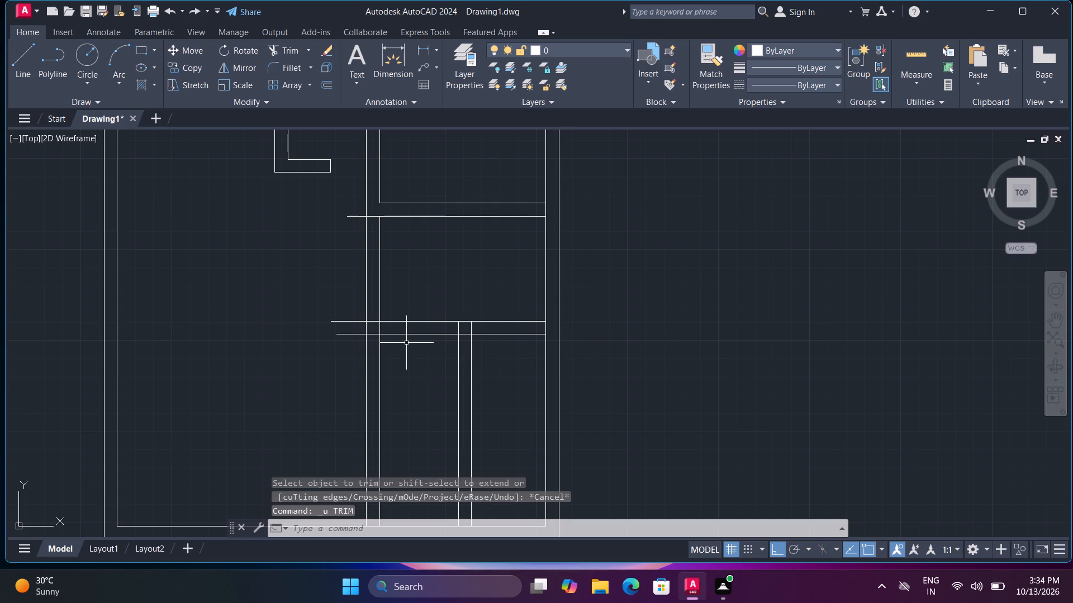
Trim the three overhanging horizontal line ends beyond the long vertical wall, and both wall lines between the two right-hand partitions.
type("tr")
key("space")
key("space")
left_click(355, 348)
left_click(358, 305)
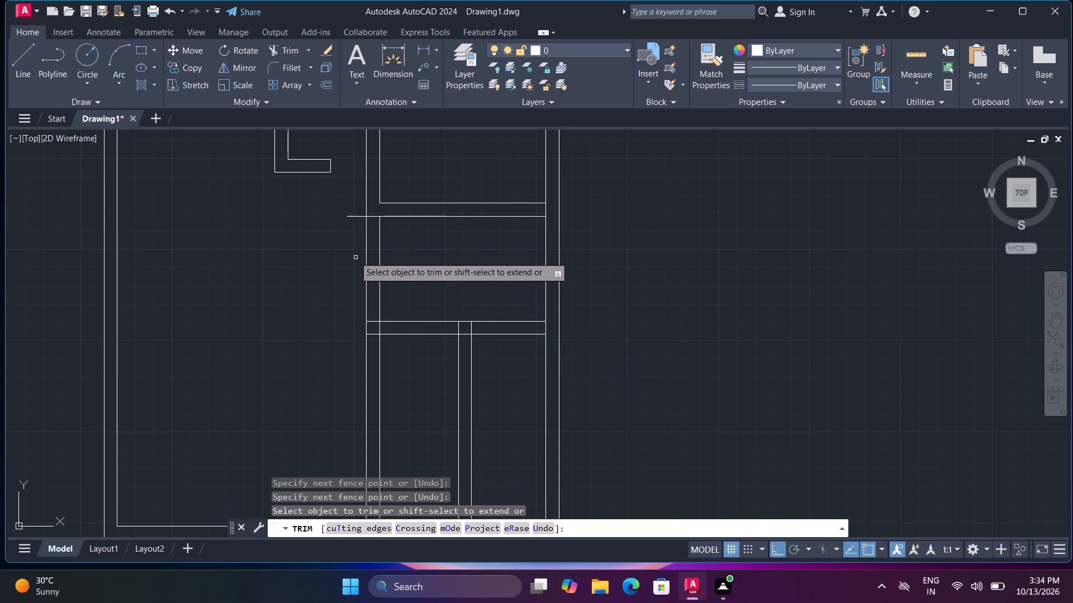
left_click_drag(352, 248, 352, 243)
left_click(352, 206)
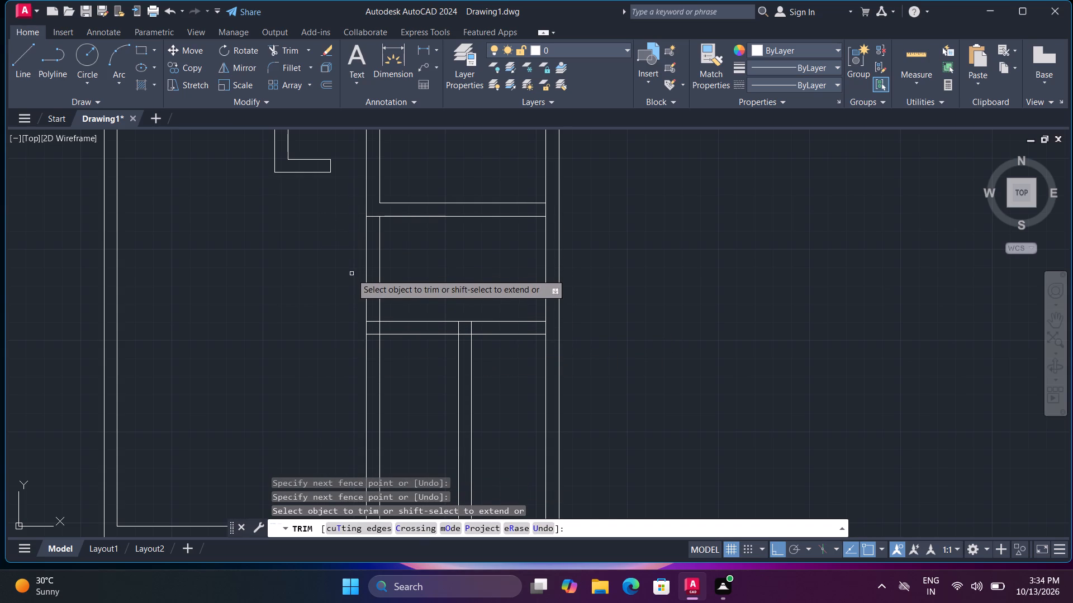
left_click(352, 274)
left_click(410, 272)
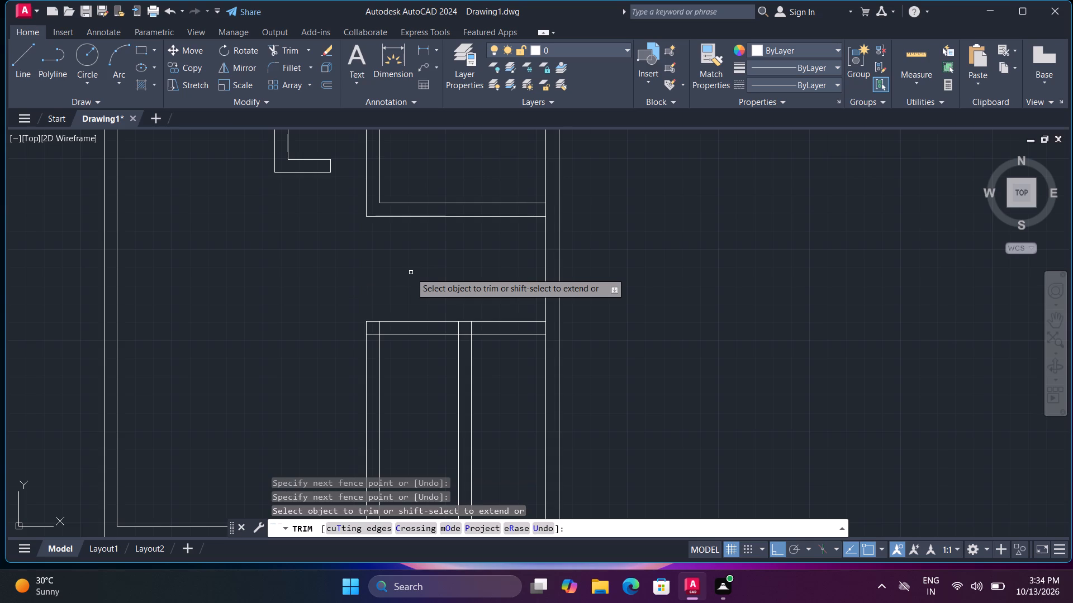
Trim the long vertical wall's inner line inside the lower right-hand partition and both its lines below that partition.
left_click(378, 327)
left_click(400, 368)
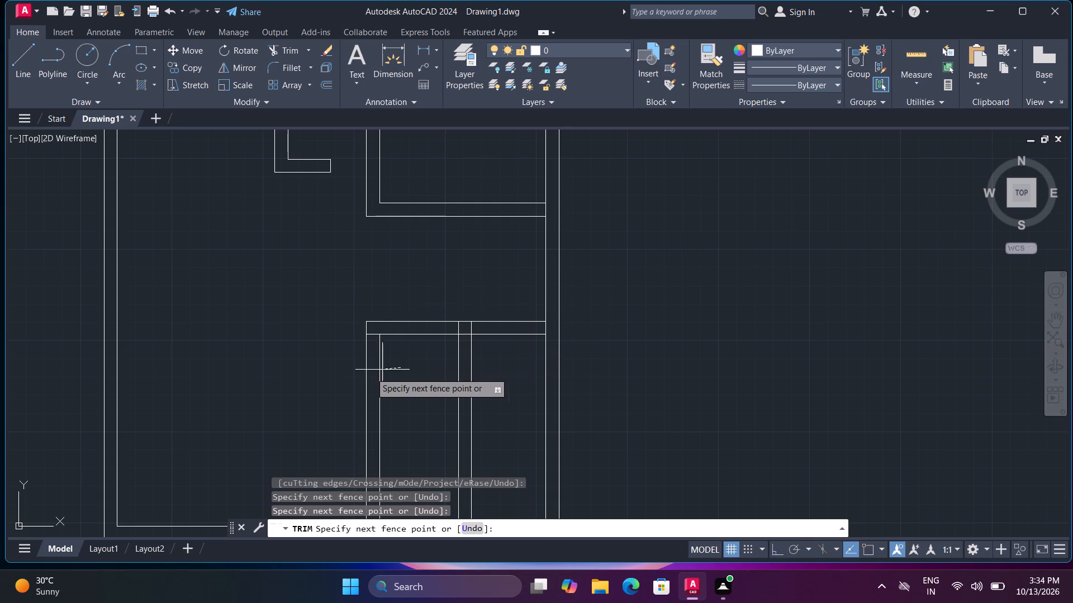
left_click(348, 372)
left_click(431, 385)
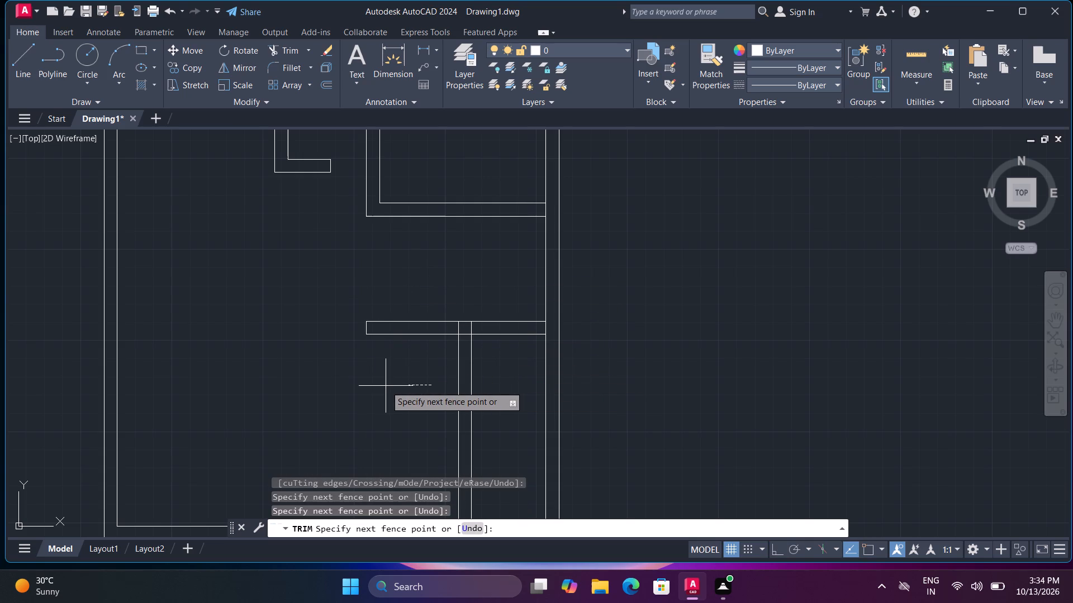
Open the T-junction of the lower right-hand partition and the short vertical wall by trimming the line segments crossing it.
middle_click_drag(422, 408, 405, 301)
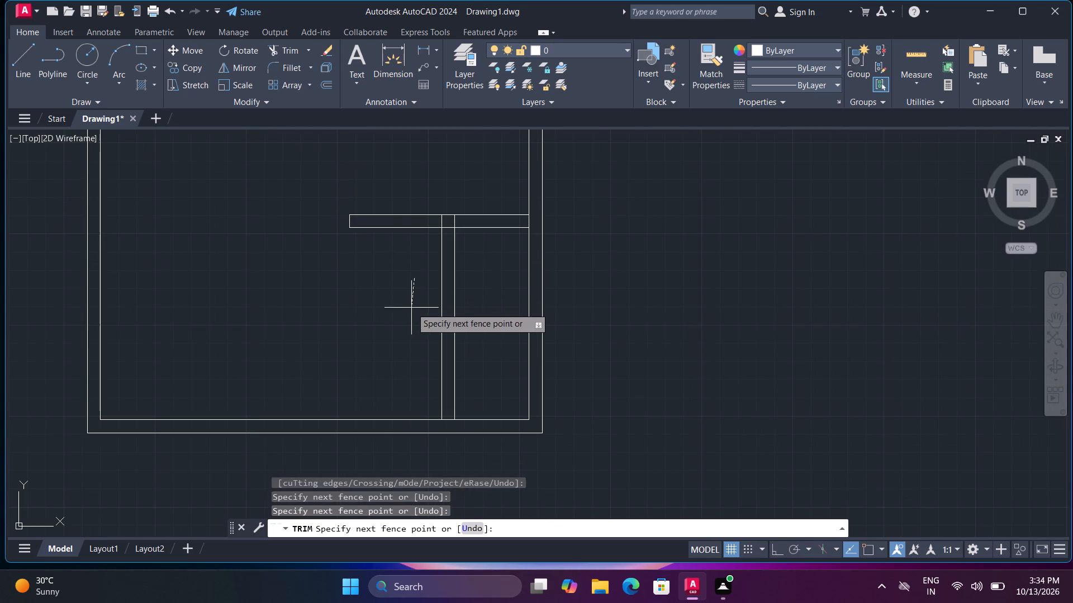
middle_click_drag(412, 309, 431, 421)
middle_click_drag(431, 420, 416, 372)
middle_click(416, 372)
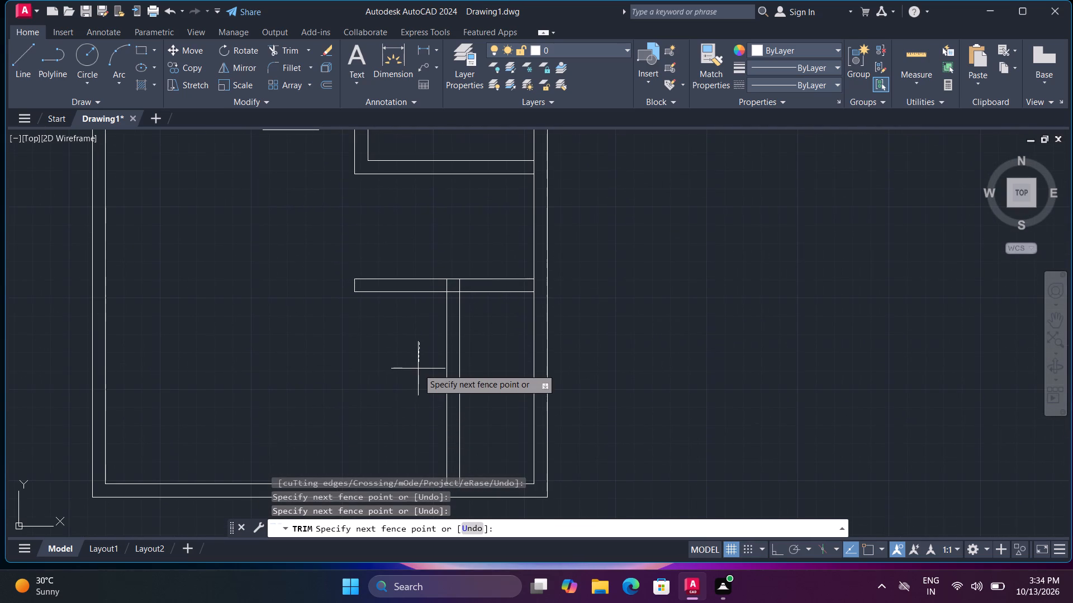
left_click(420, 320)
left_click(428, 288)
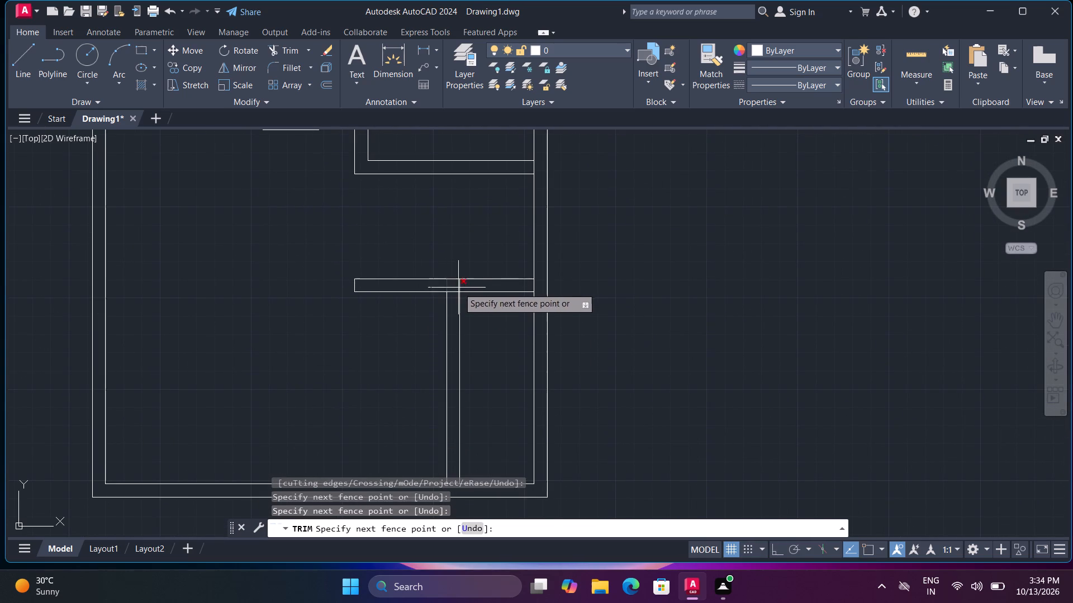
left_click(463, 289)
left_click(454, 300)
left_click(454, 291)
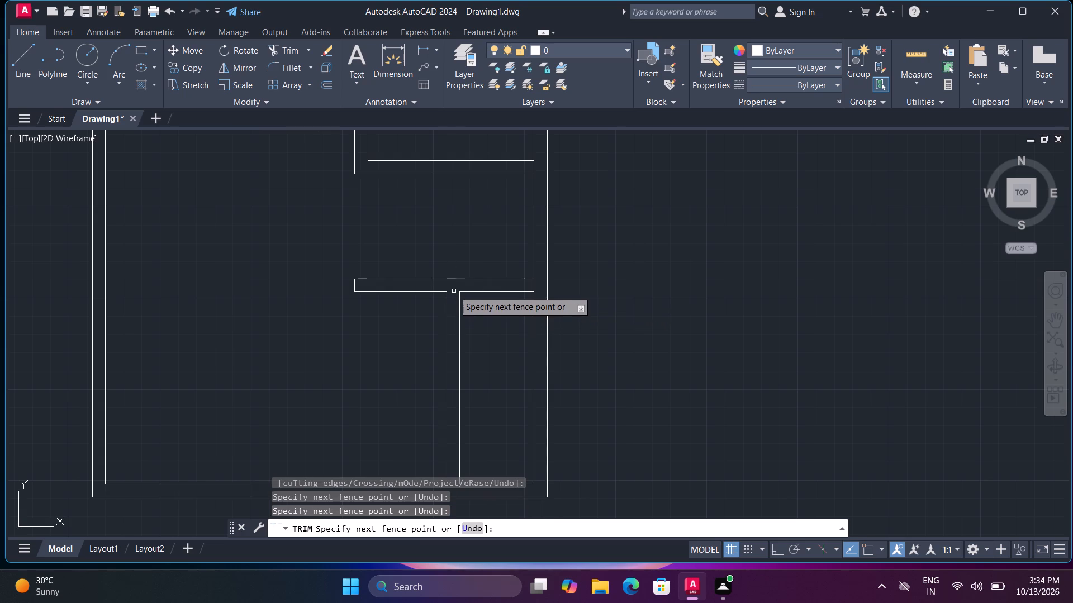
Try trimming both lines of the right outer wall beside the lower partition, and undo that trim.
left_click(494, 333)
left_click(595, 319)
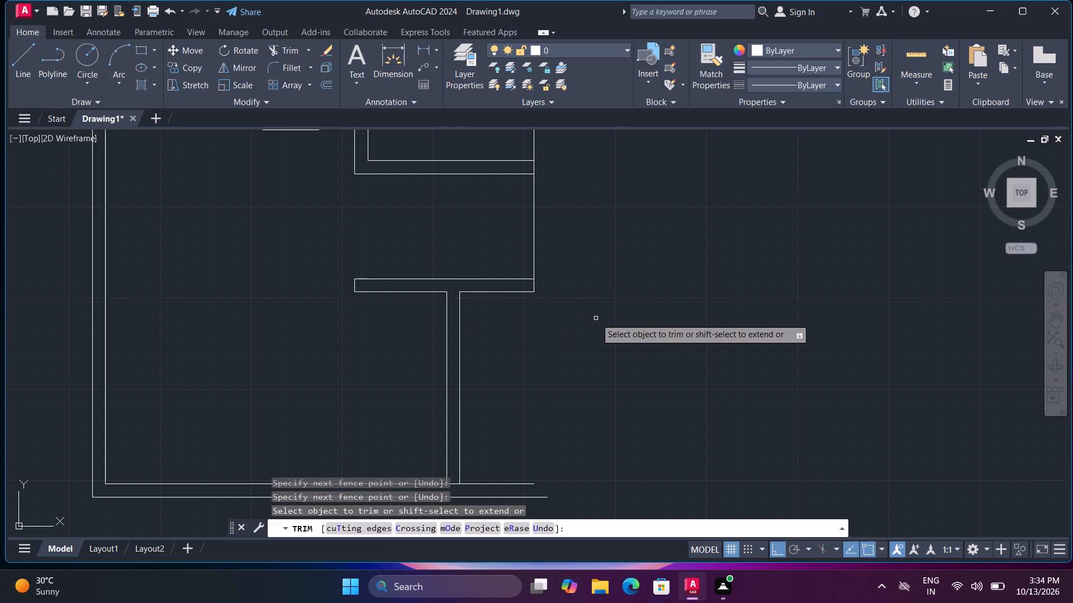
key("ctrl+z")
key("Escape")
Draw a horizontal line from the lower partition's bottom corner at the right outer wall, outward past that wall.
type("l")
key("space")
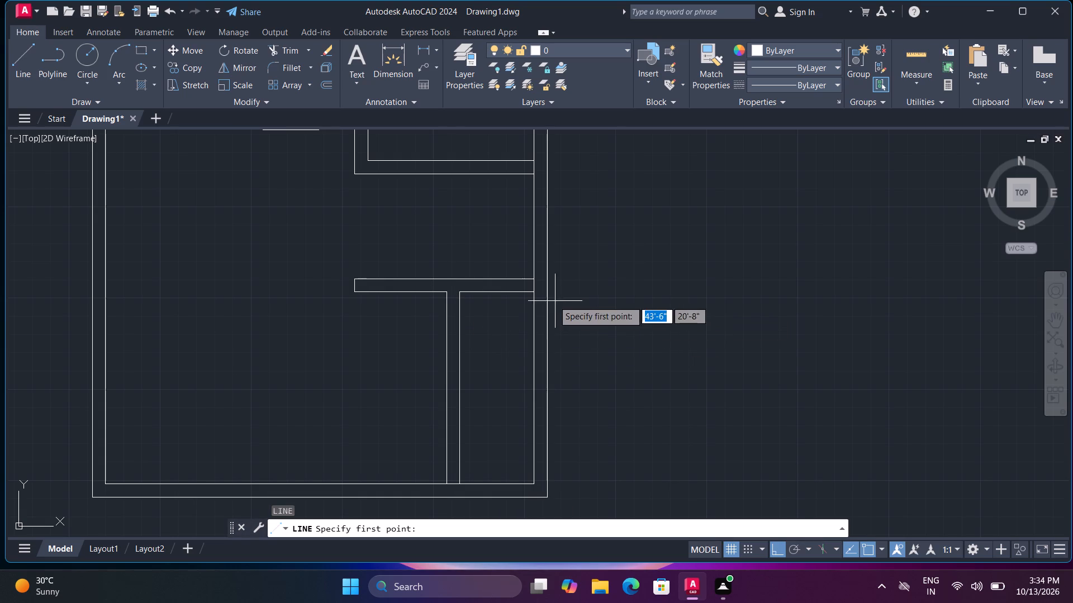
left_click(530, 293)
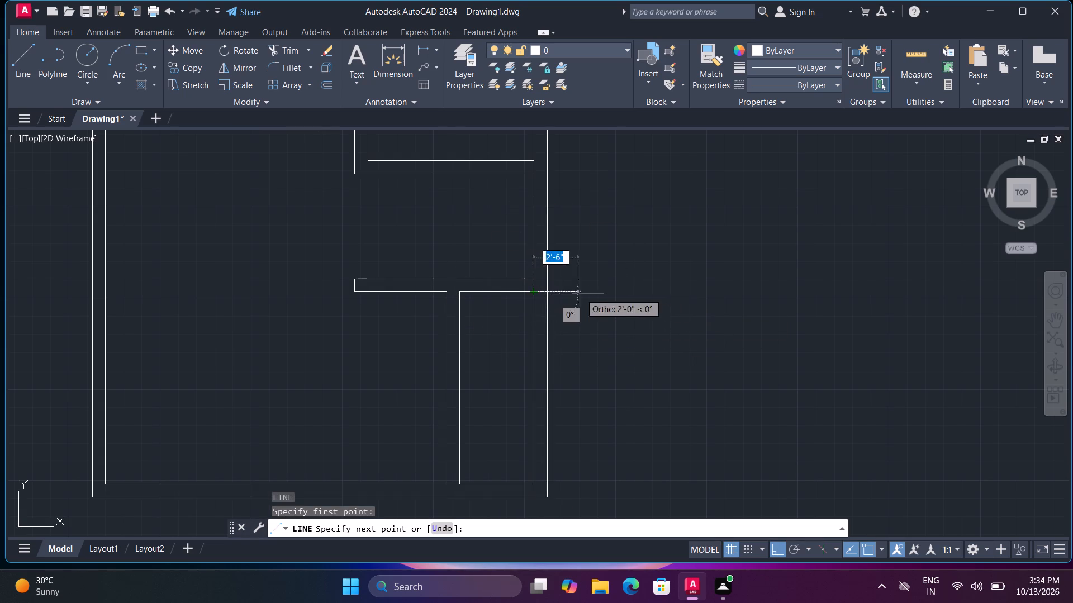
left_click(617, 291)
key("space")
key("Escape")
Trim the new line's overhang beyond the right outer wall and both outer wall lines below the lower partition.
type("tr")
key("space")
key("space")
left_click(602, 311)
left_click(597, 280)
left_click(537, 359)
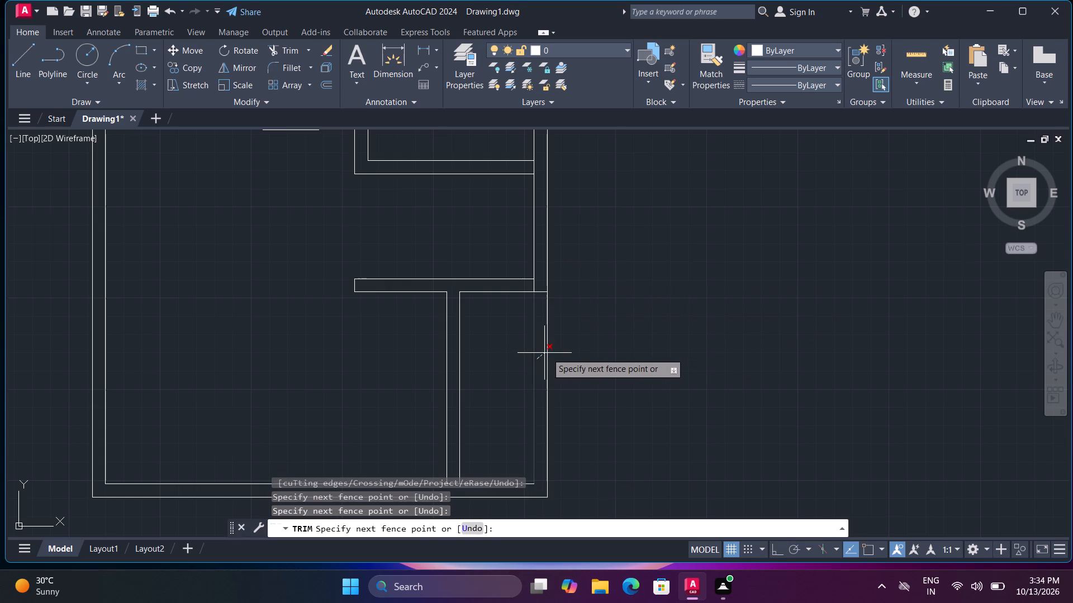
left_click(547, 353)
left_click(550, 353)
left_click(524, 348)
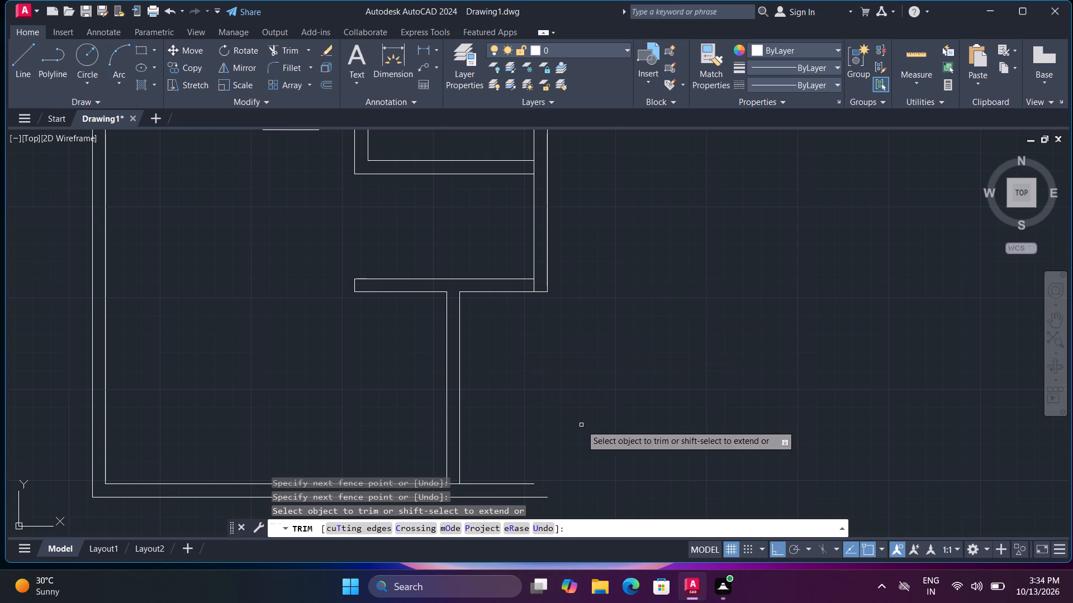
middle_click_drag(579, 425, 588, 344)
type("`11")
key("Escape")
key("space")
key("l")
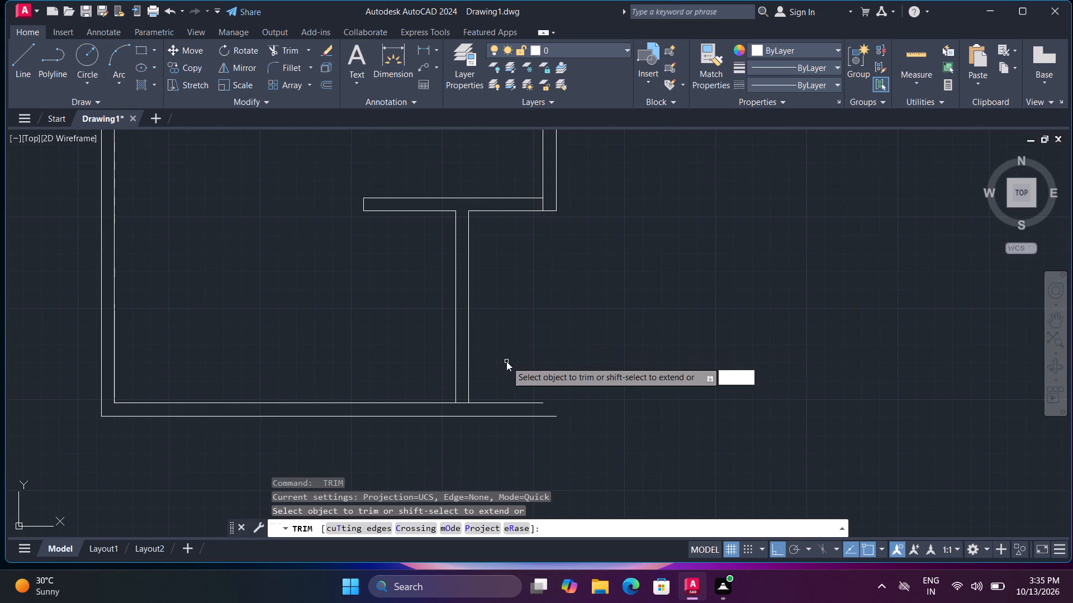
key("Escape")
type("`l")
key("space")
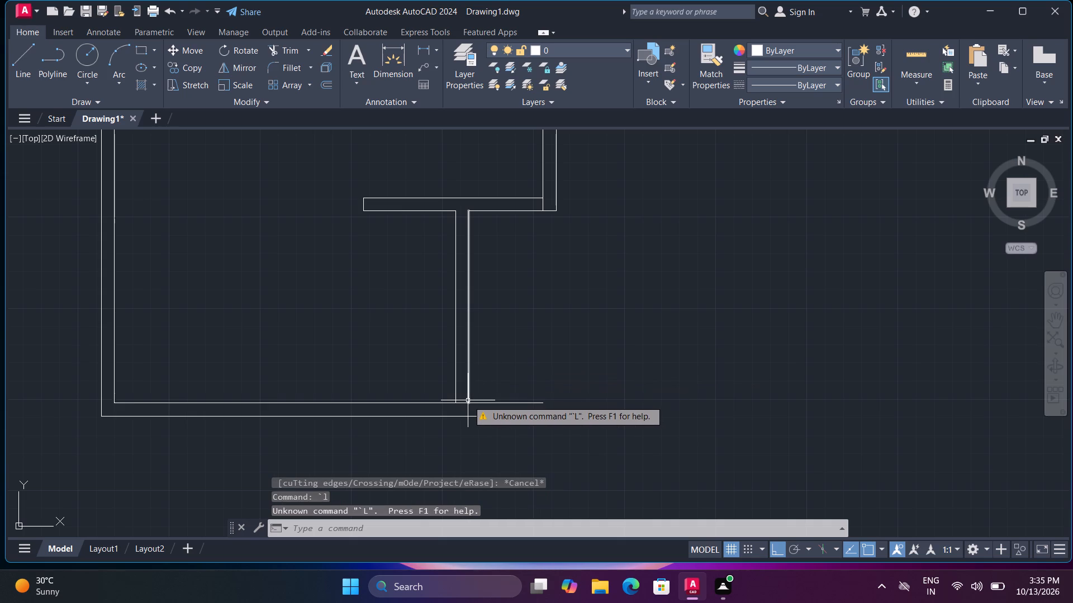
Draw a vertical line from the lower end of the short vertical wall's right face down past the bottom outer wall.
type("l")
key("space")
left_click(468, 400)
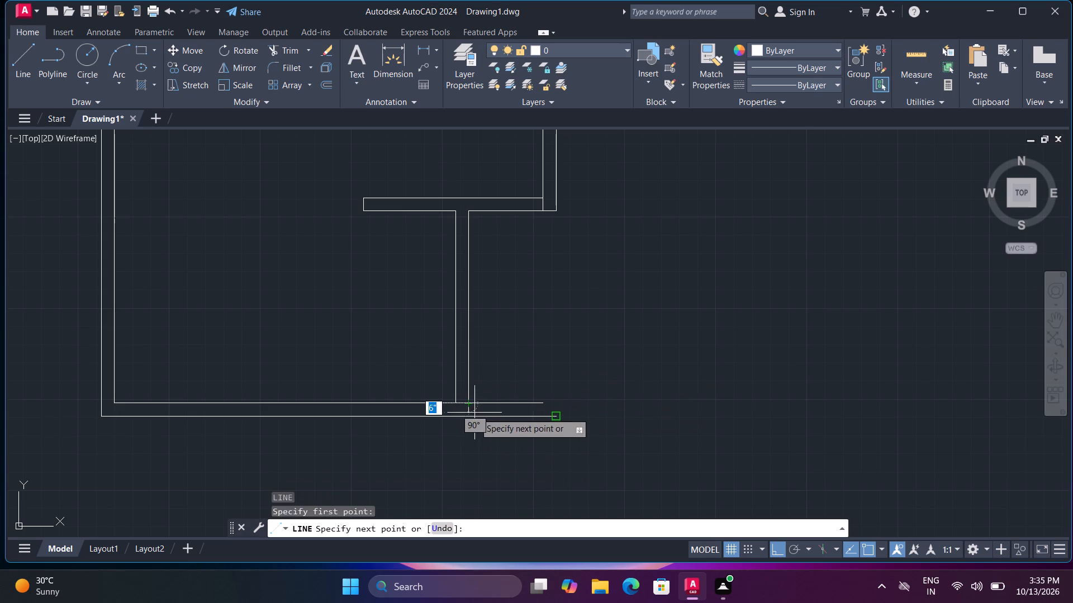
left_click(468, 456)
key("Escape")
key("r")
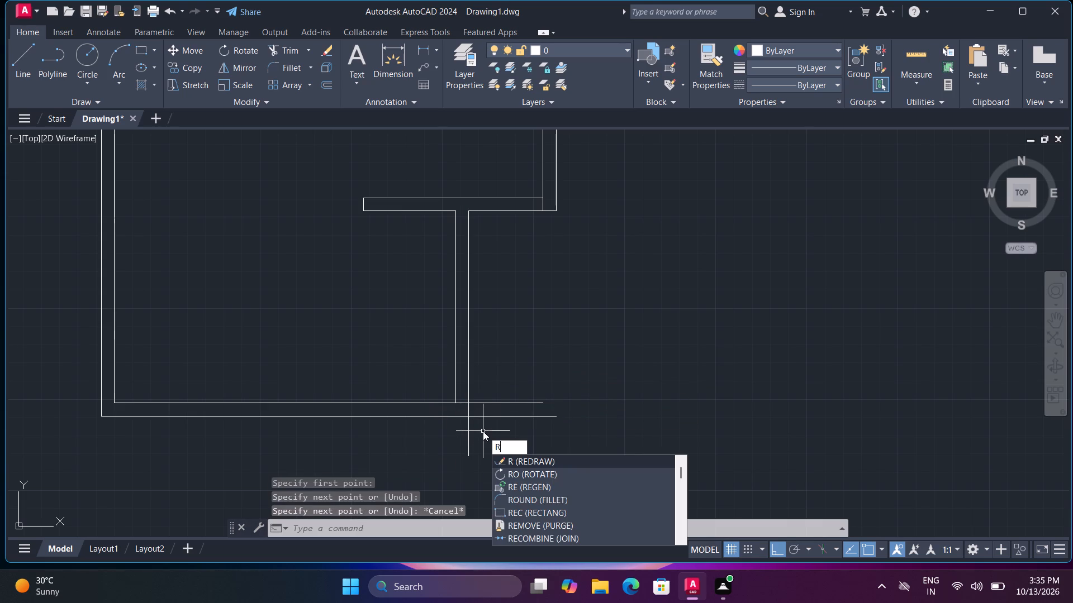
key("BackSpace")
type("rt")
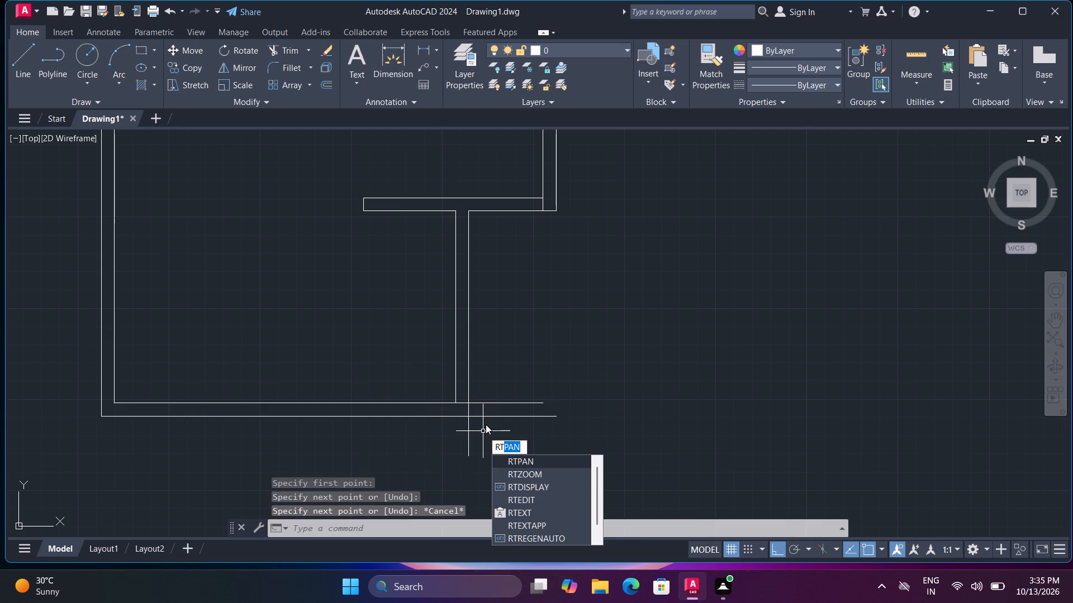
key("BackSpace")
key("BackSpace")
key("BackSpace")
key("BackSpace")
Trim the vertical line's overhang, both bottom wall lines beyond it, and the inner segment closing the new lower-right corner.
type("tr")
key("space")
key("space")
left_click(486, 424)
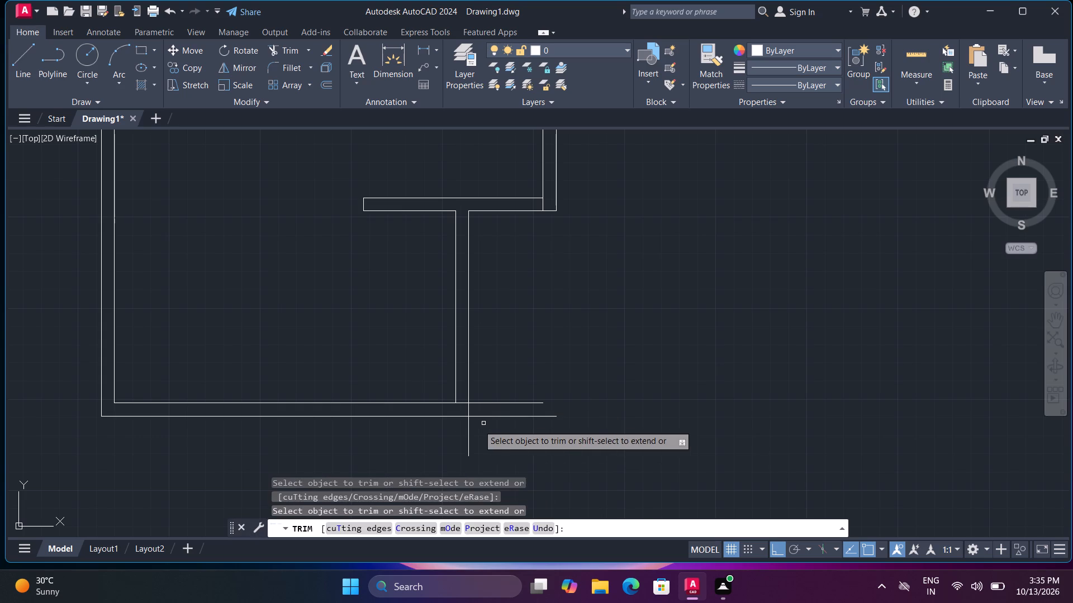
left_click(454, 438)
left_click(476, 449)
left_click(488, 427)
left_click(500, 373)
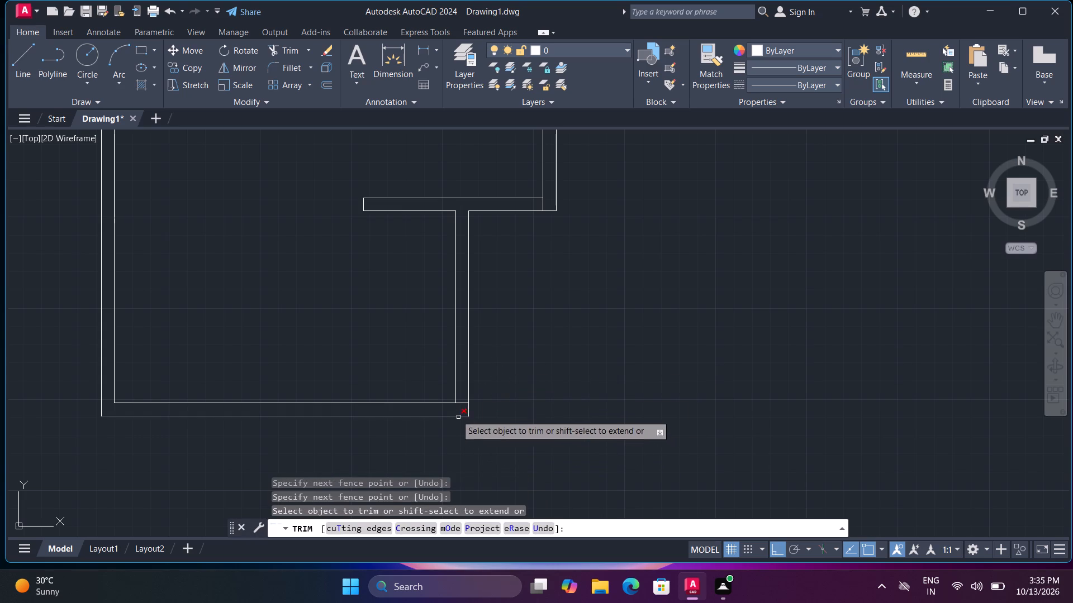
left_click(462, 403)
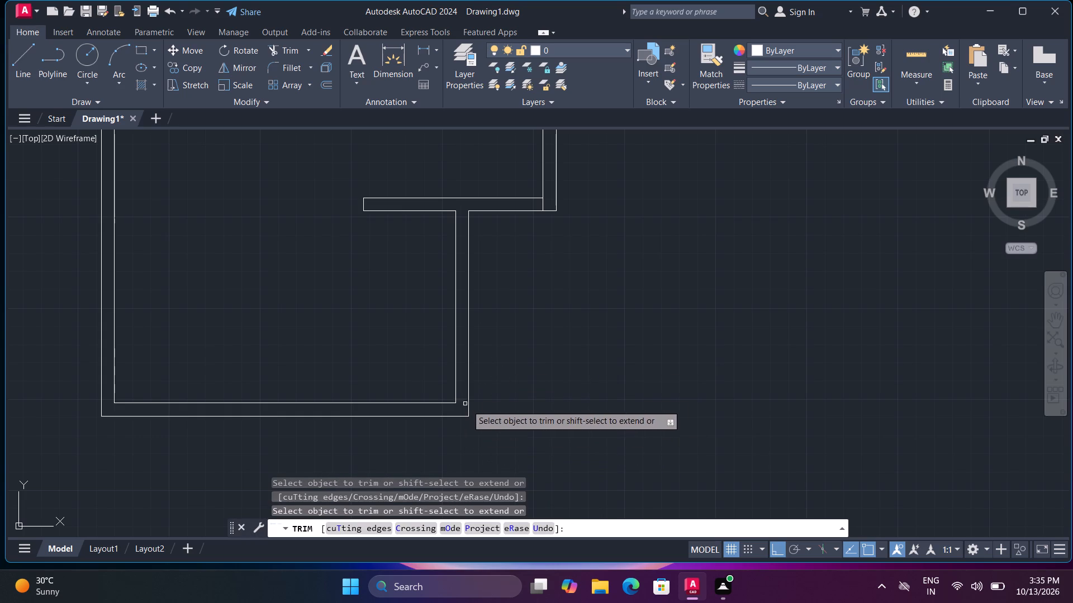
scroll(571, 430, "down", 2)
key("Escape")
key("Escape")
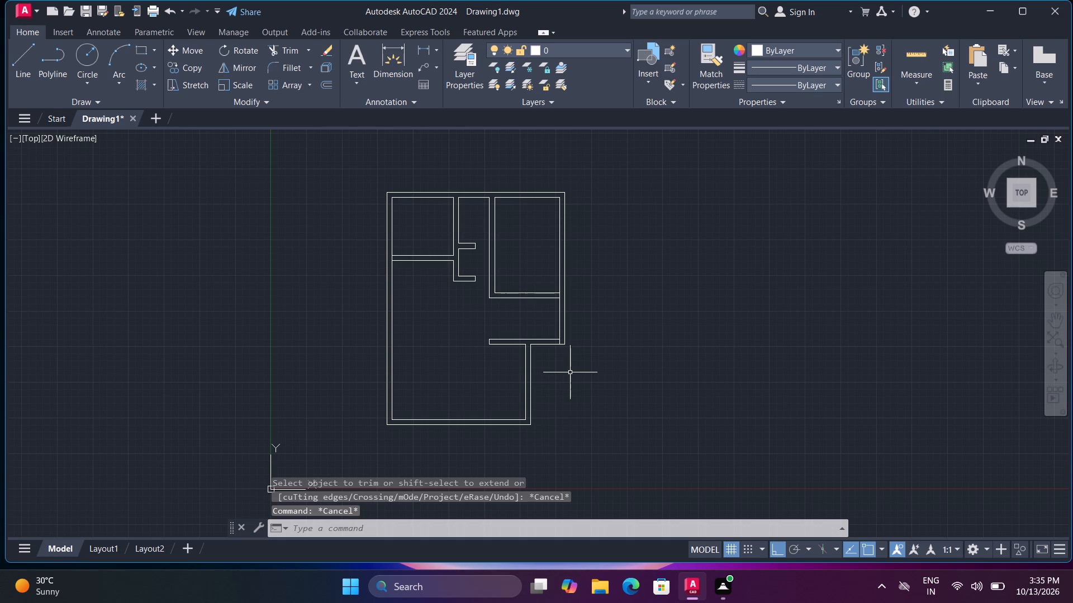
Trim the line segments closing the junctions where both right-hand partitions and the left partition meet the outer walls.
middle_click_drag(576, 374, 624, 385)
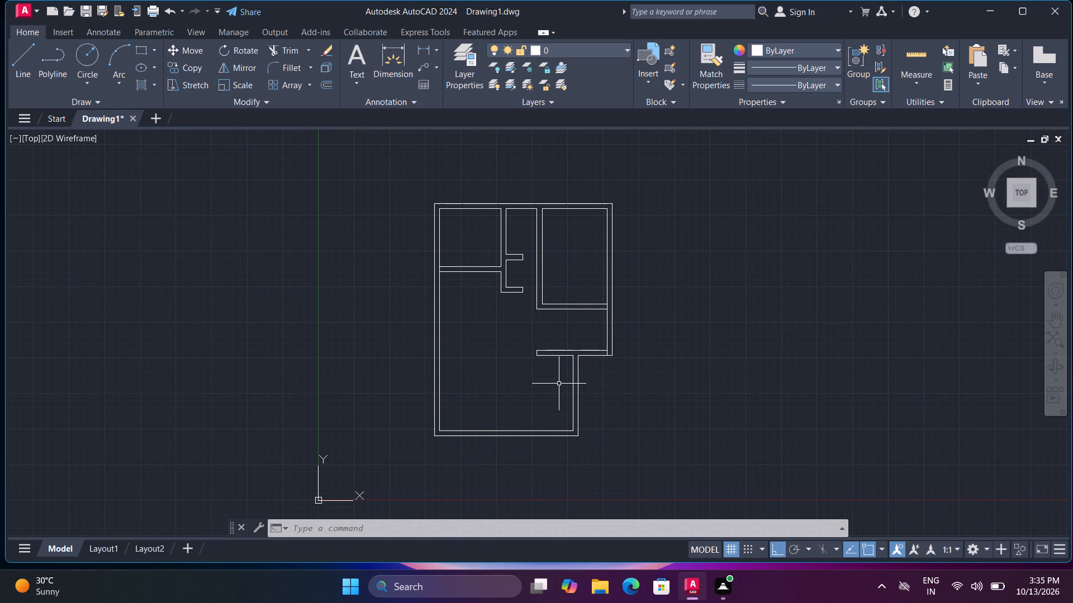
middle_click_drag(559, 384, 595, 377)
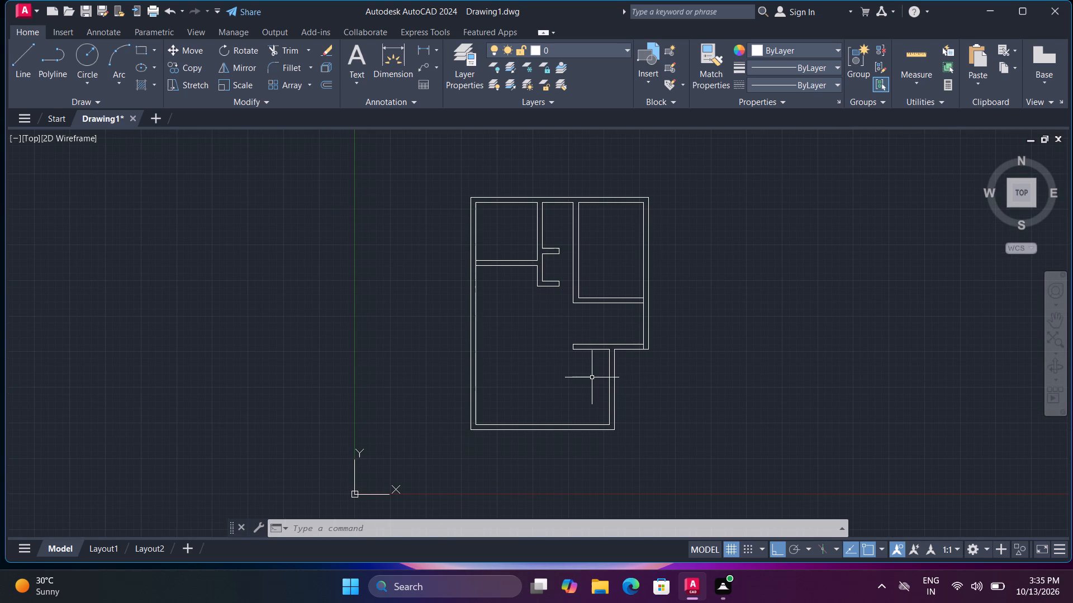
scroll(648, 376, "up", 3)
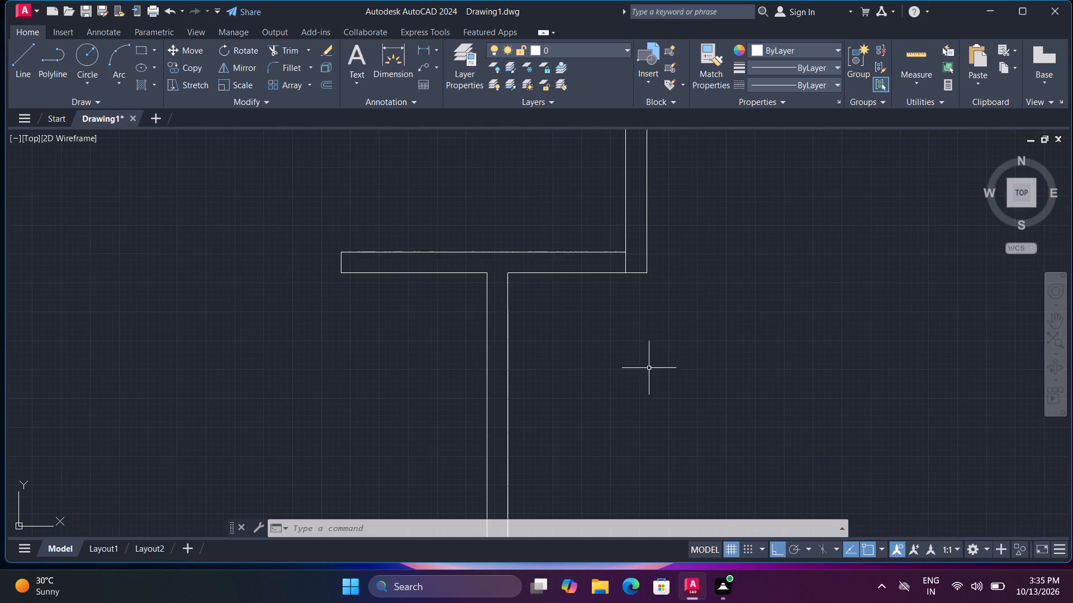
key("space")
left_click(624, 266)
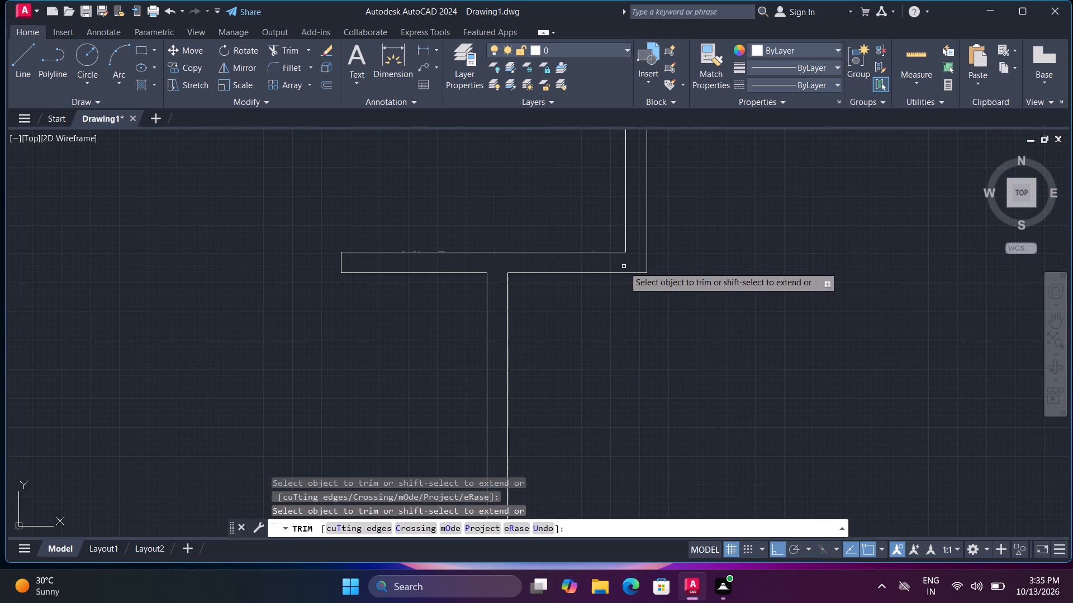
scroll(635, 306, "down", 3)
scroll(631, 245, "up", 3)
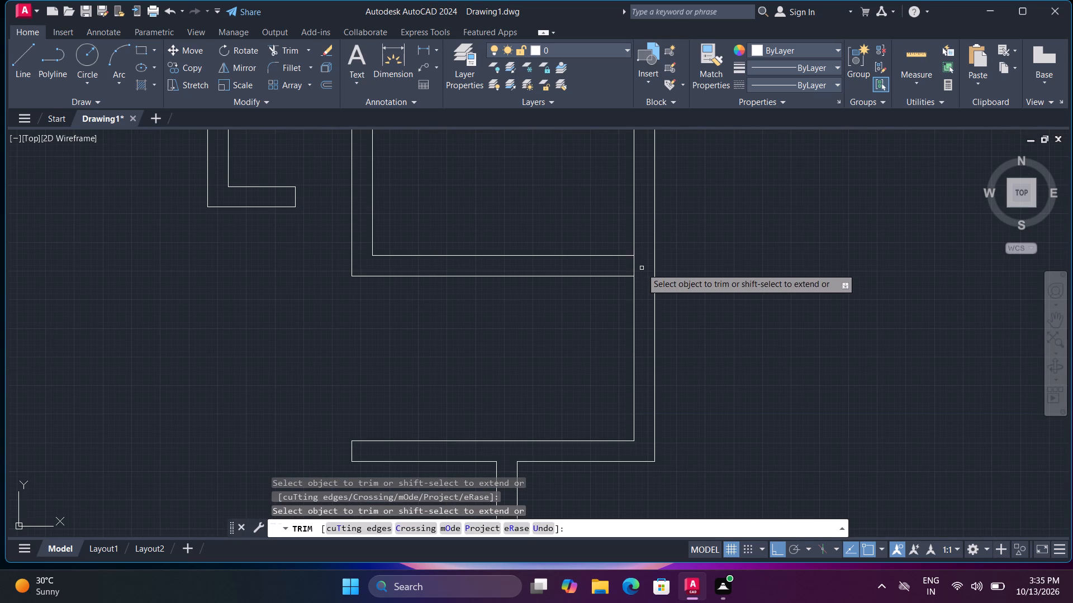
left_click(632, 265)
scroll(640, 274, "down", 2)
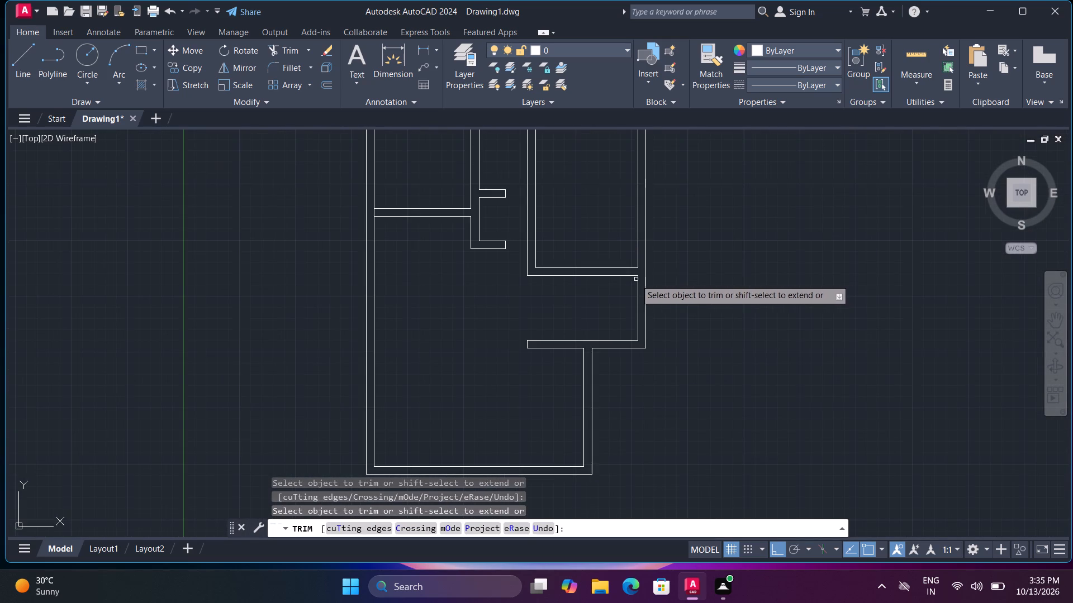
middle_click_drag(611, 273, 671, 459)
middle_click_drag(618, 419, 634, 228)
middle_click(634, 228)
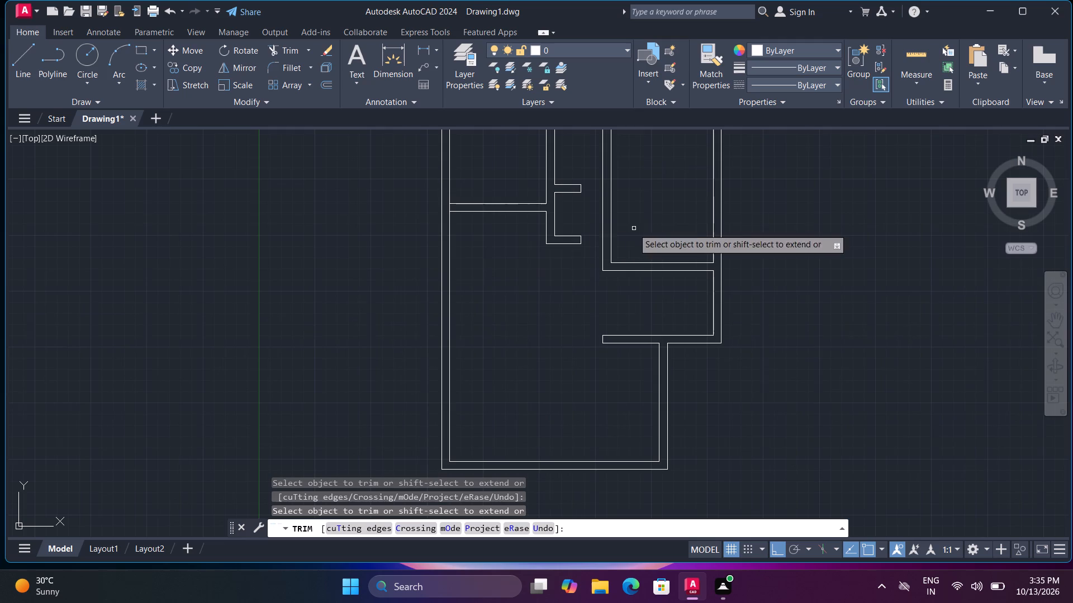
left_click(449, 206)
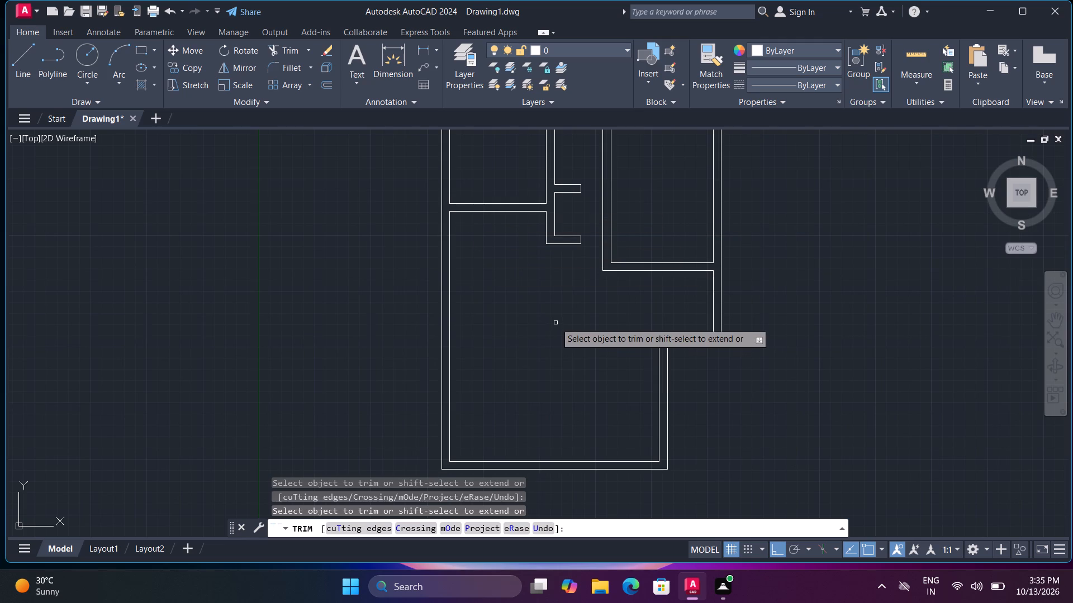
middle_click_drag(522, 242, 570, 446)
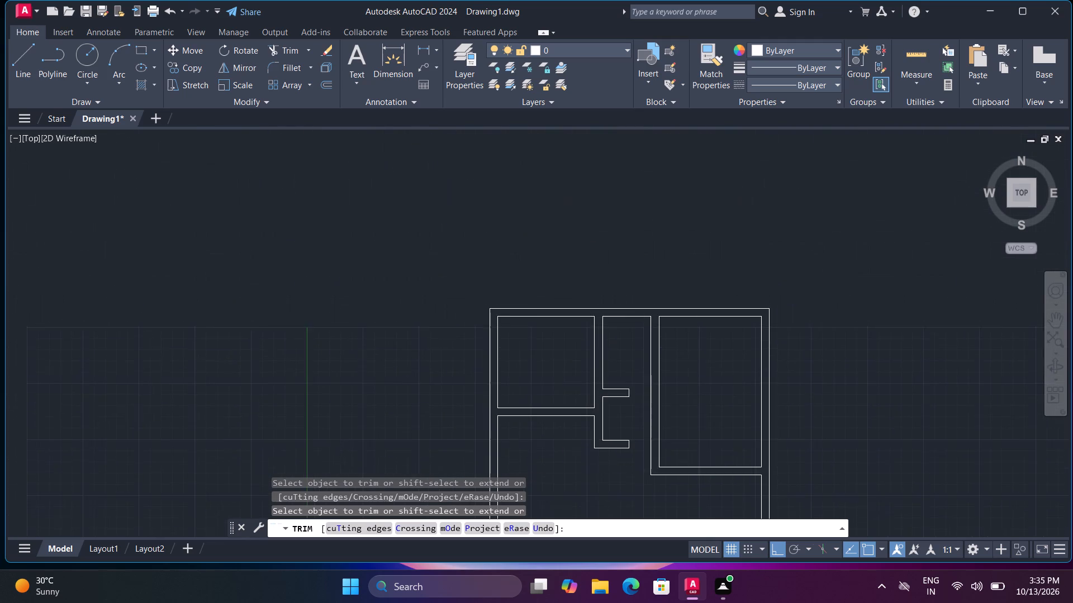
key("Escape")
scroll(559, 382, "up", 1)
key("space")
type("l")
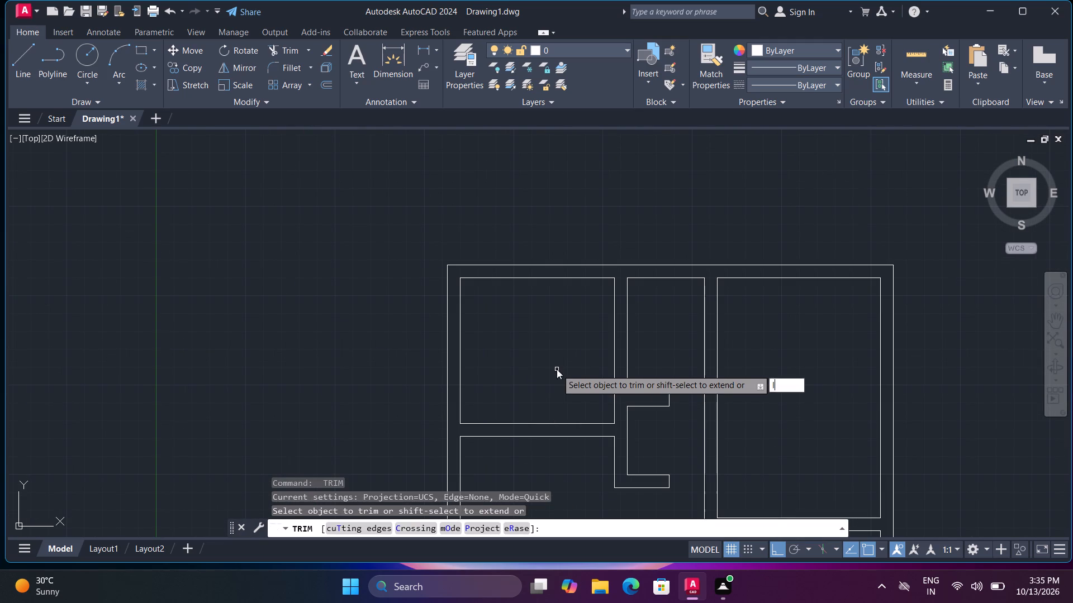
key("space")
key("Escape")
Draw two vertical lines across the upper-left room, from below its bottom partition to above the top outer wall.
type("l")
key("space")
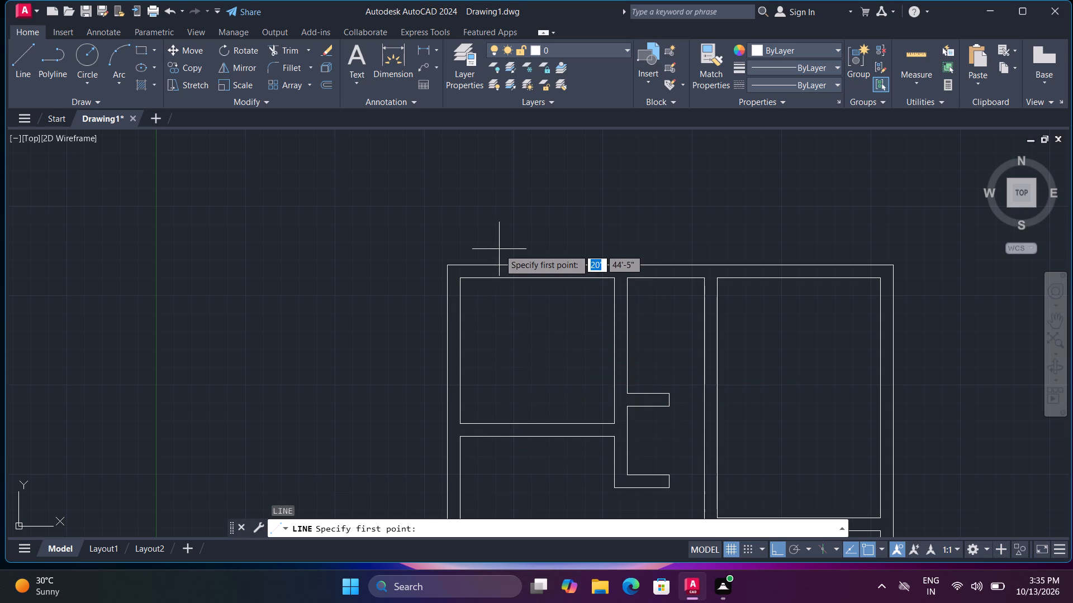
left_click(502, 459)
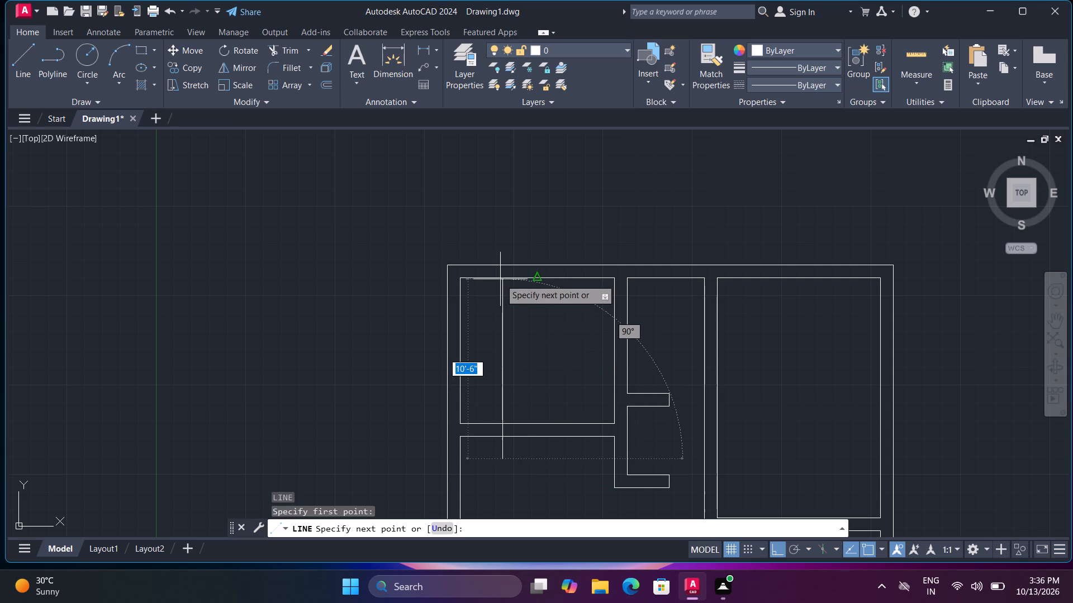
left_click(504, 235)
key("space")
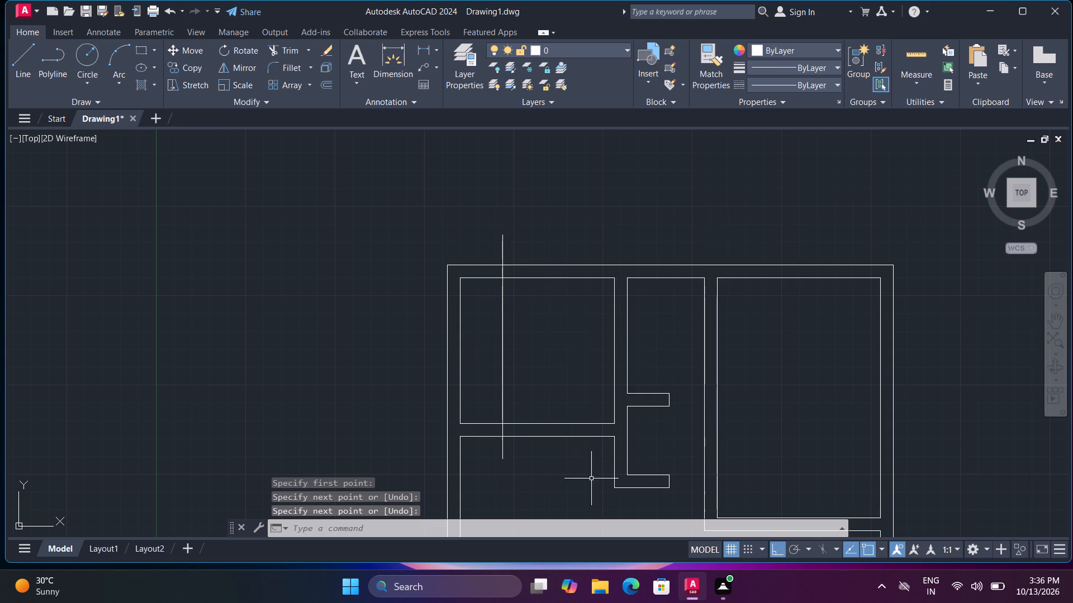
key("space")
left_click(575, 456)
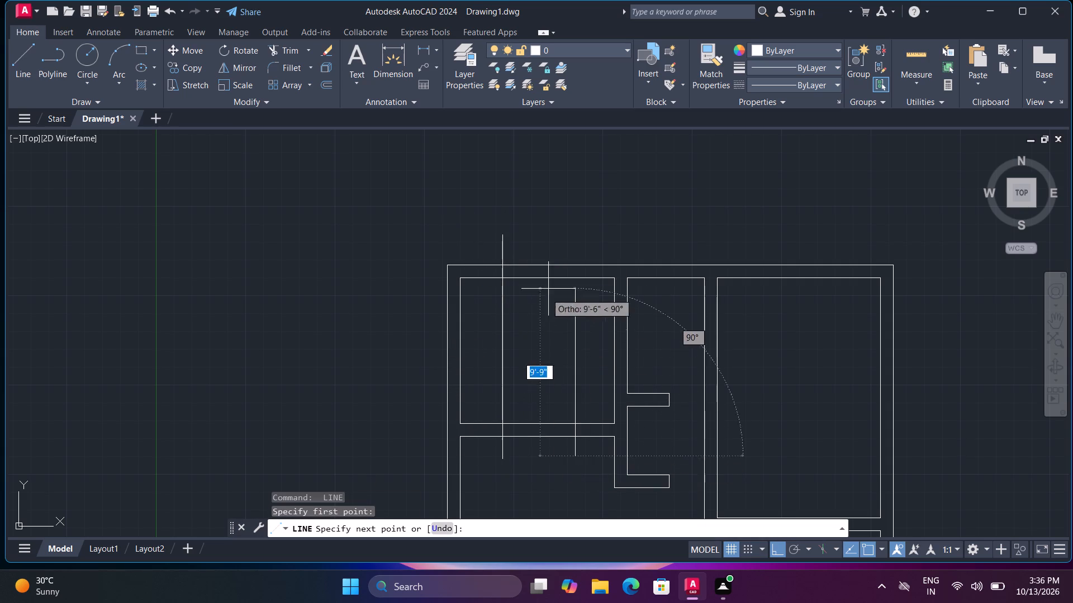
left_click(580, 229)
key("space")
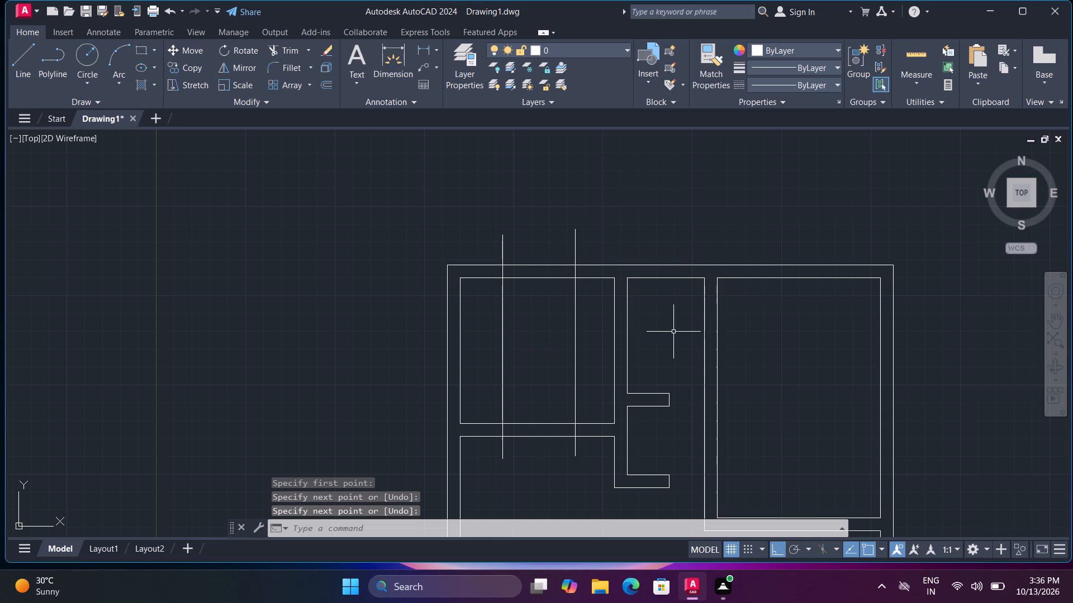
Trim the upper-left room's bottom partition between the two vertical lines, plus both lines' overhangs below the partition.
key("t")
type("r")
key("space")
key("space")
left_click(549, 311)
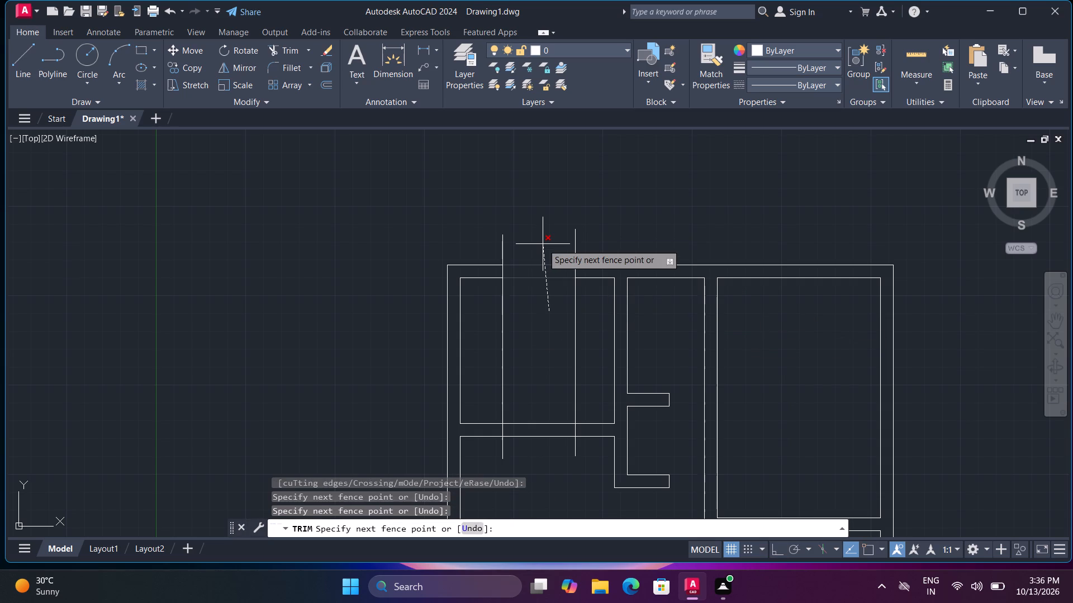
left_click(561, 339)
left_click(547, 391)
left_click(545, 477)
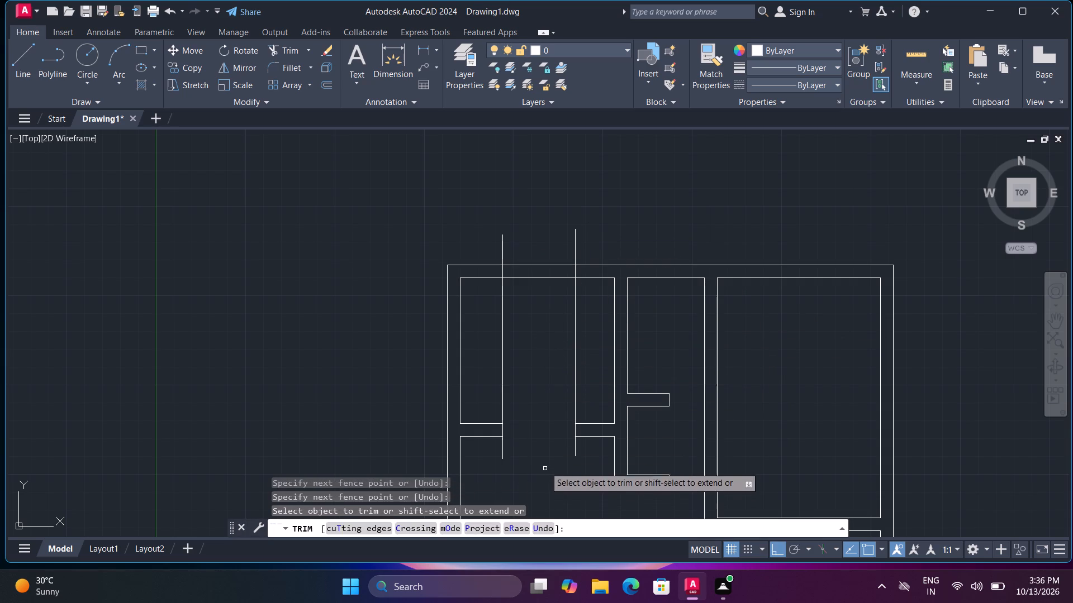
left_click(517, 453)
left_click(496, 446)
left_click(553, 444)
left_click(595, 456)
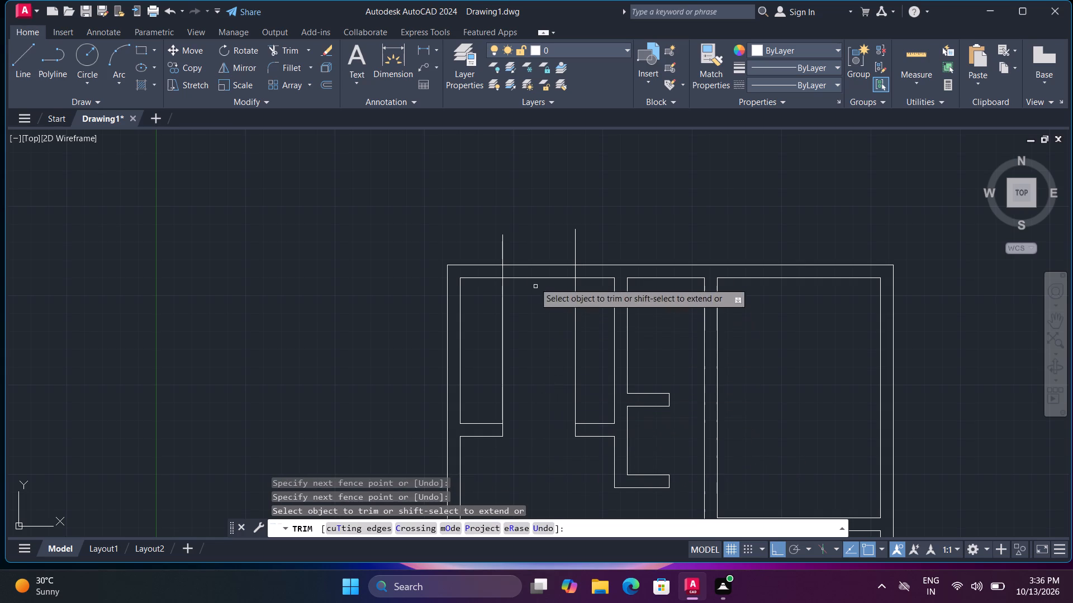
Trim the two vertical lines above the top outer wall and across its thickness, back to the wall's inner face.
left_click(482, 246)
left_click(649, 231)
left_click(598, 274)
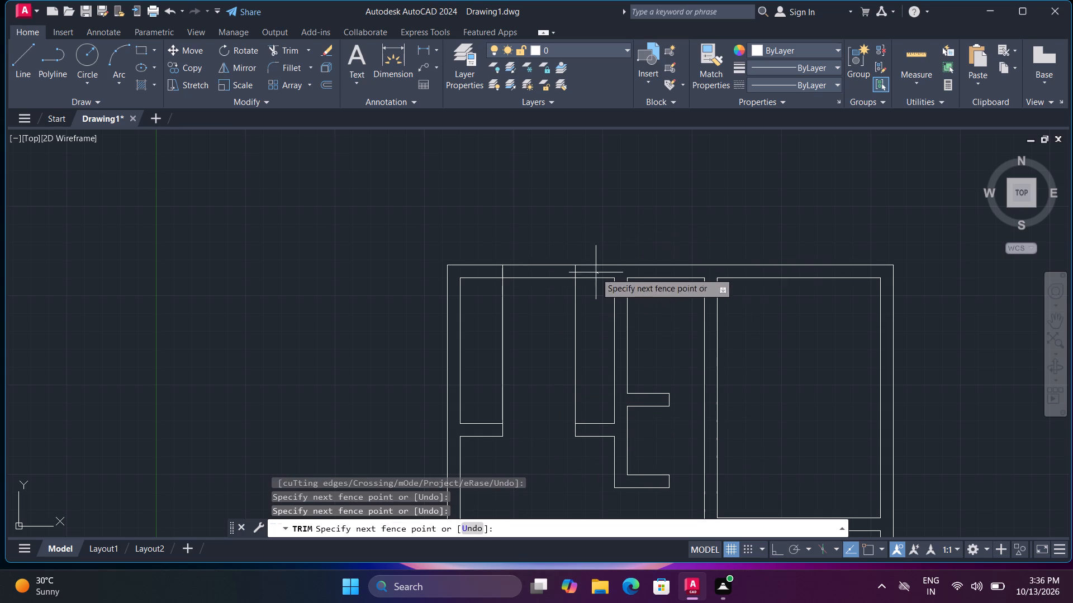
left_click(488, 275)
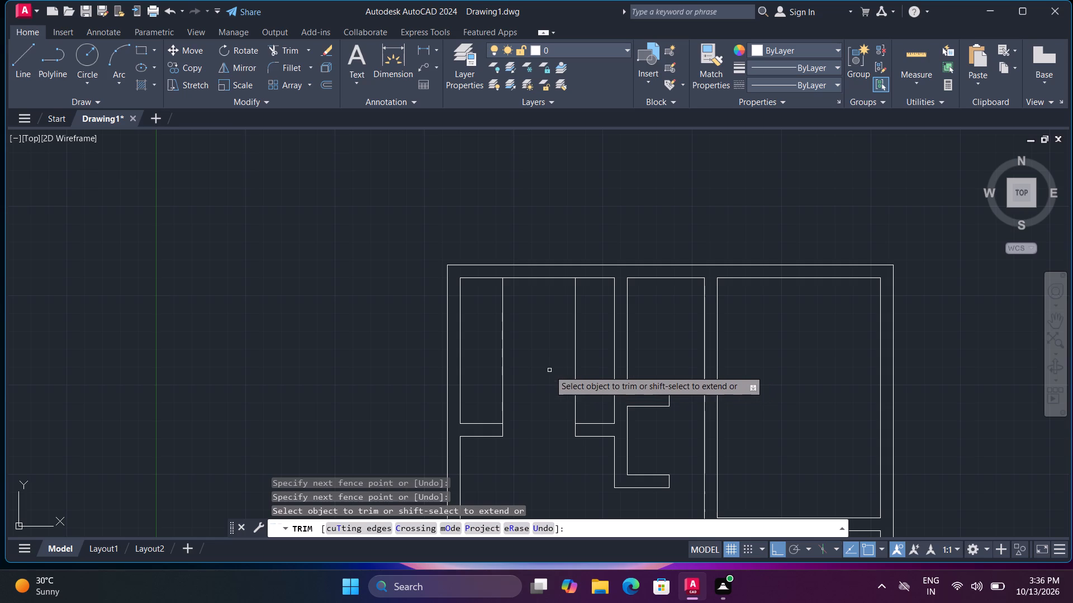
middle_click_drag(536, 357, 534, 318)
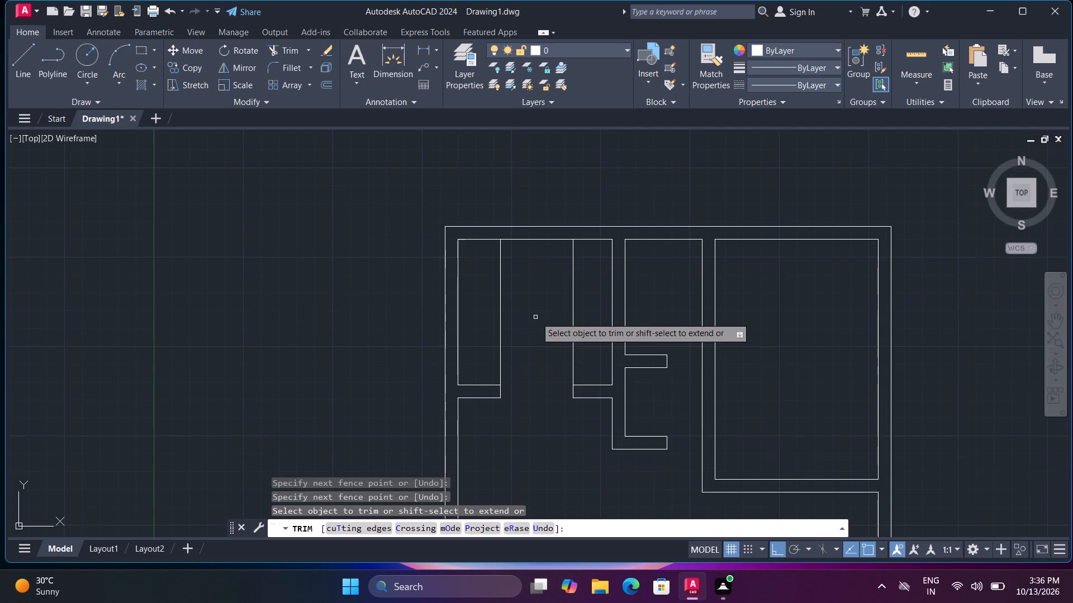
middle_click_drag(558, 451, 540, 447)
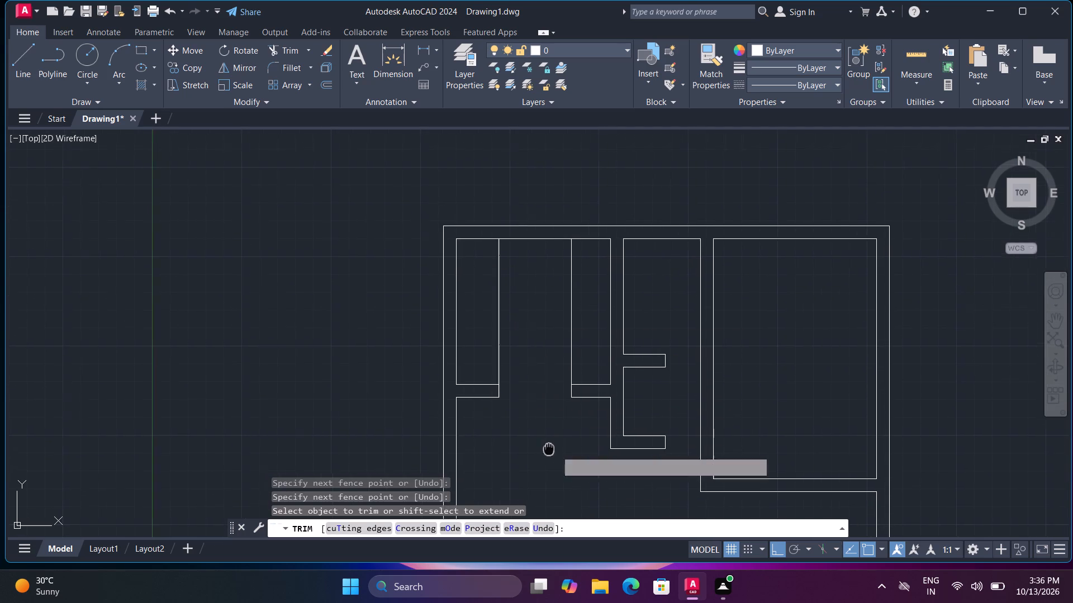
middle_click_drag(540, 447, 432, 416)
key("Escape")
Draw a vertical line joining the two short stub walls' midpoints, and a horizontal line from its upper end to the partition on the right.
key("l")
key("space")
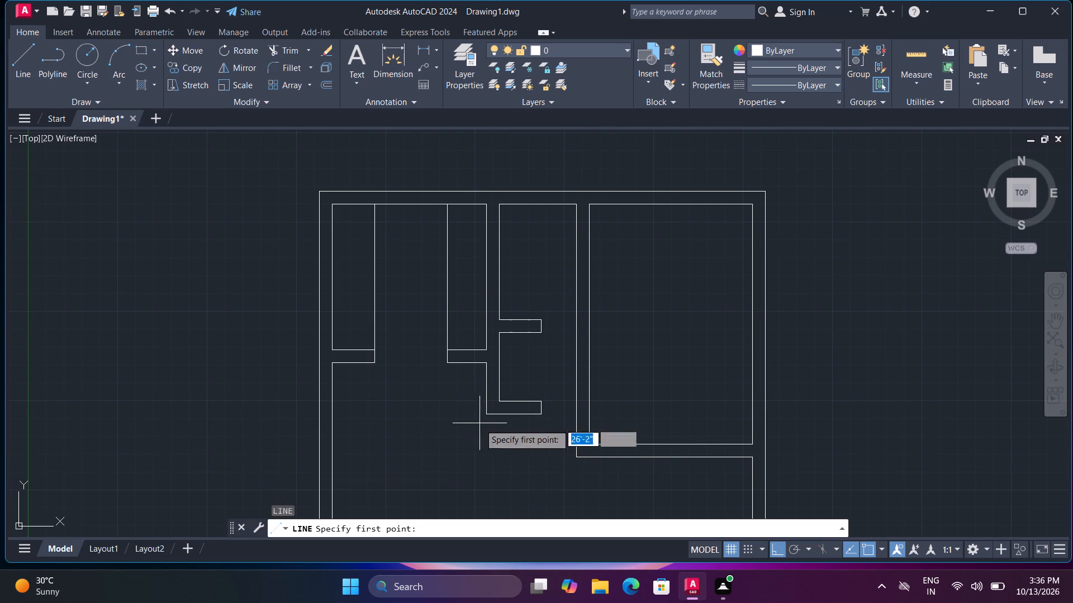
left_click(522, 400)
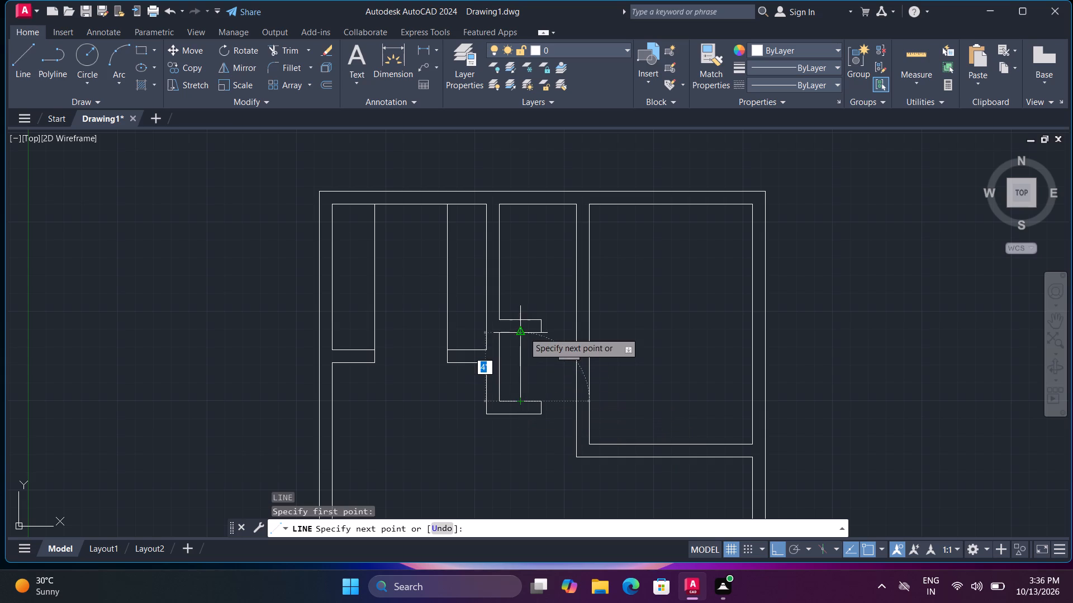
left_click(524, 332)
key("space")
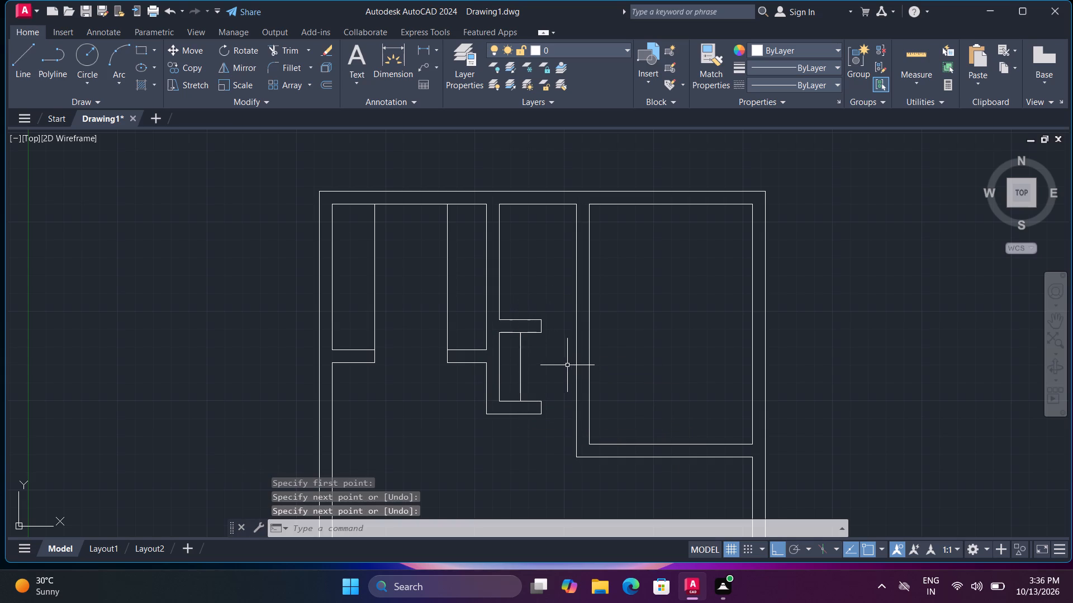
key("space")
left_click(523, 335)
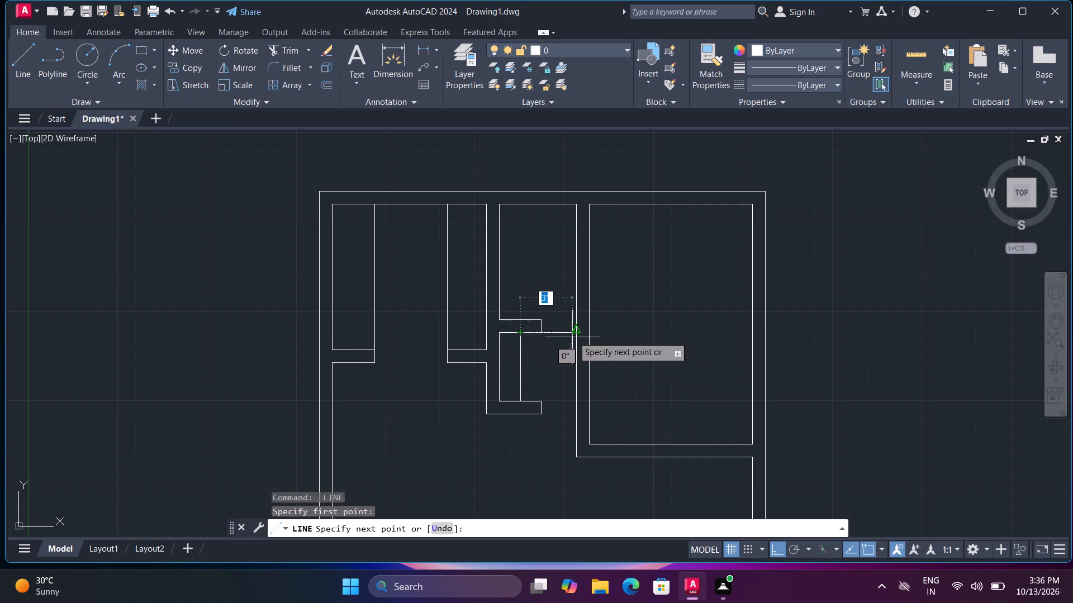
left_click(576, 334)
key("space")
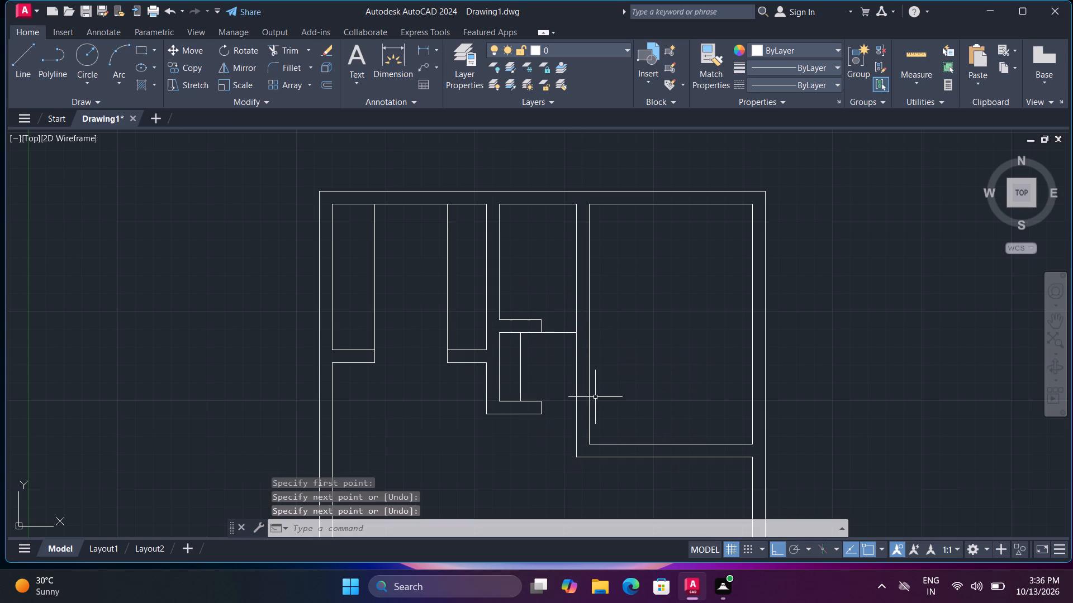
Draw a short vertical line across the upper-right room's bottom partition, near its left end.
middle_click_drag(633, 309, 578, 328)
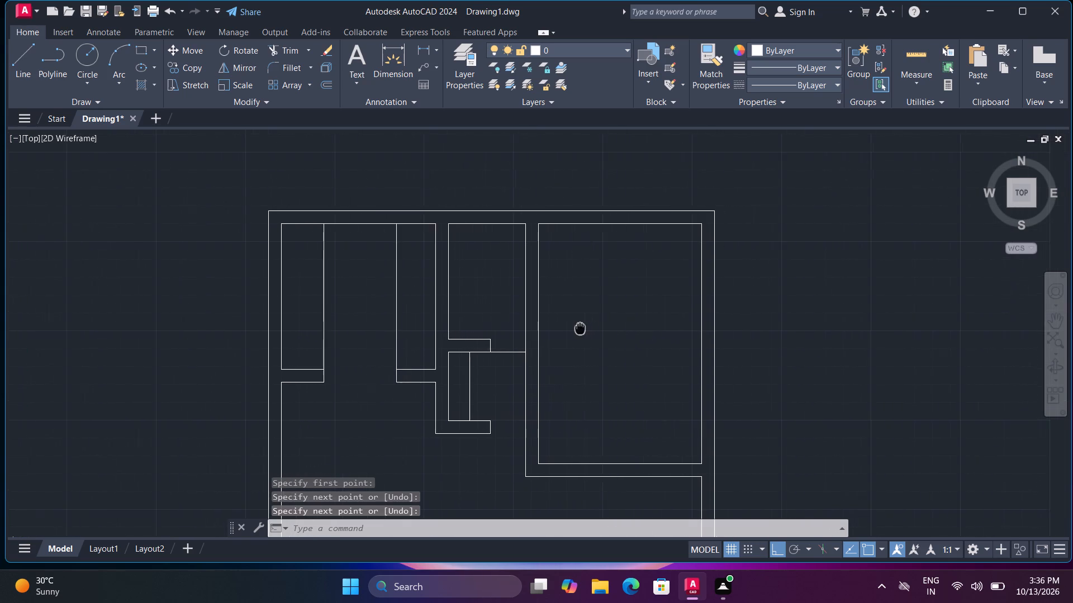
middle_click_drag(578, 328, 573, 328)
middle_click_drag(647, 409, 626, 359)
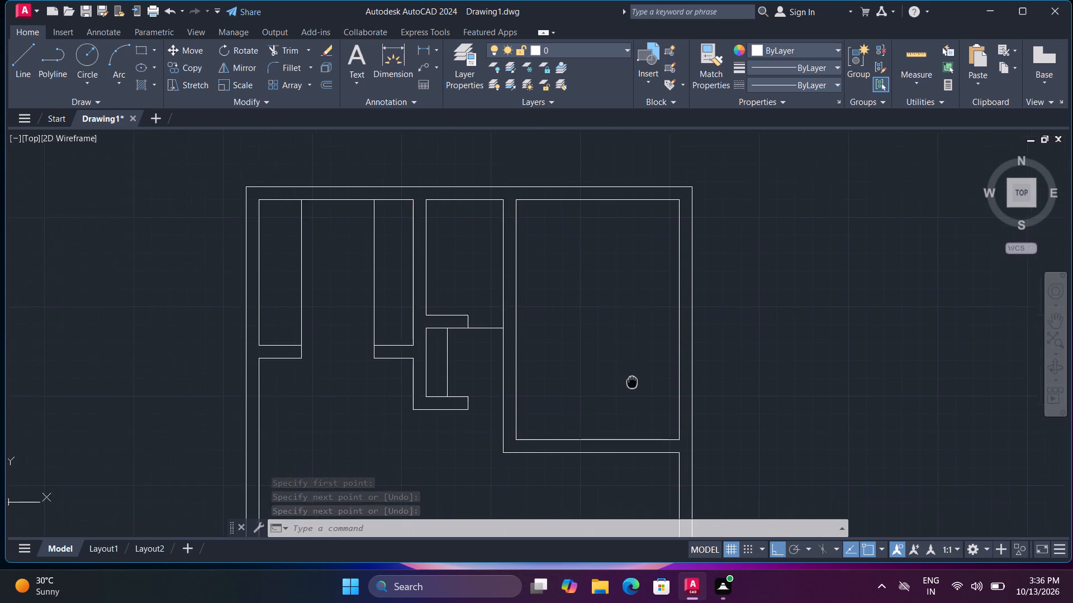
middle_click_drag(626, 359, 625, 312)
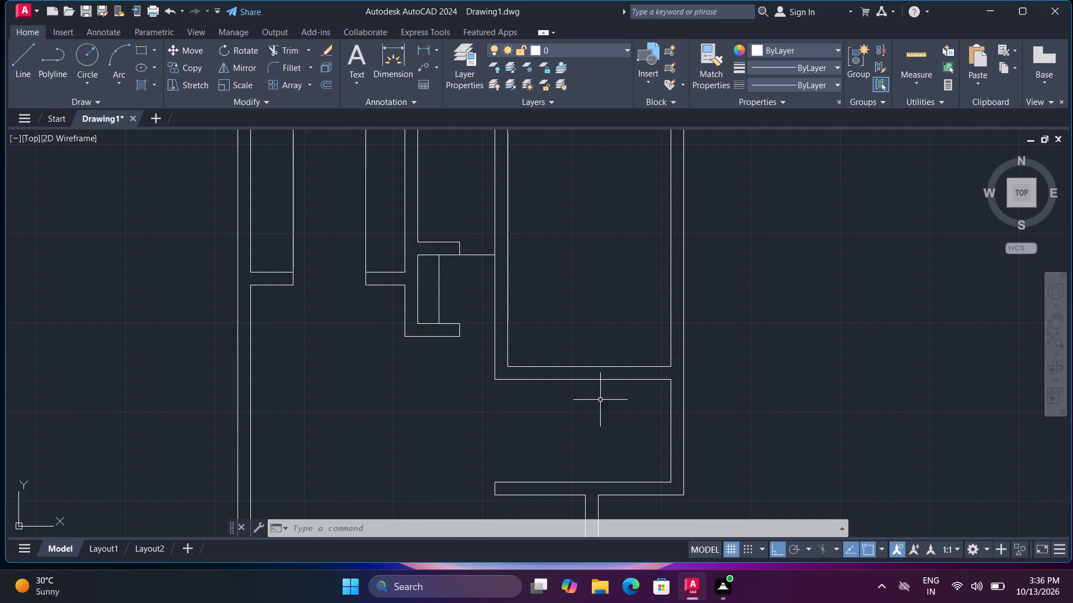
key("space")
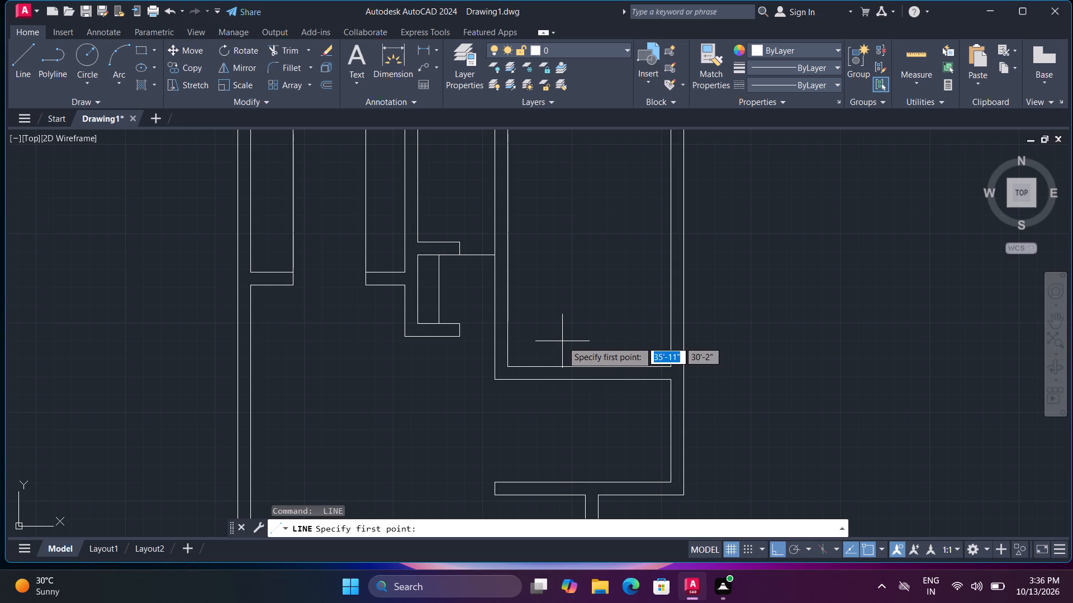
left_click(564, 341)
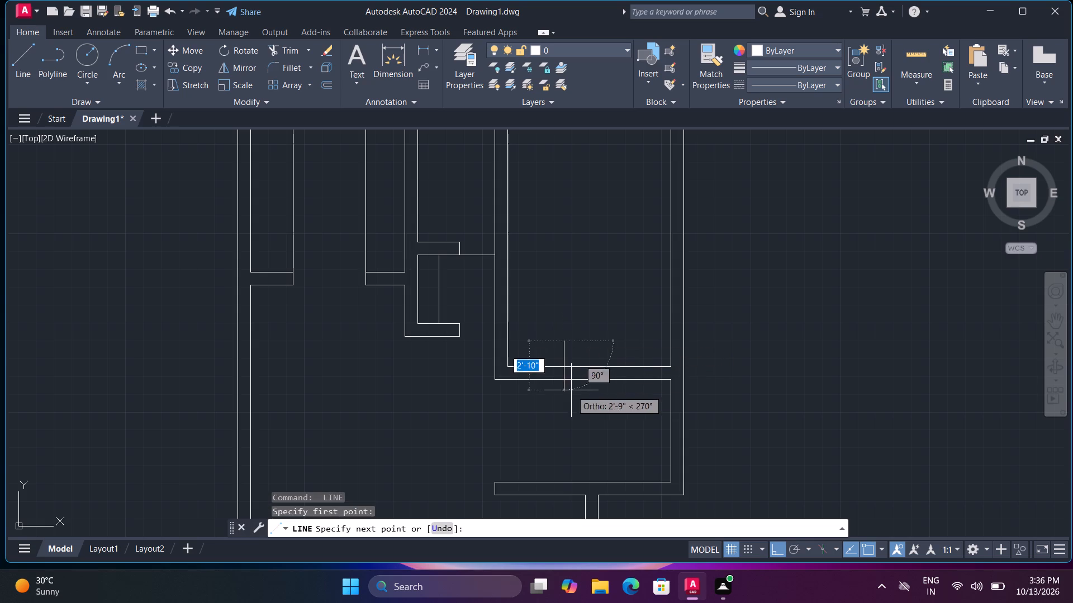
left_click(567, 400)
key("space")
Trim the short vertical line's overhangs below and above the upper-right room's bottom partition.
key("t")
type("r")
key("space")
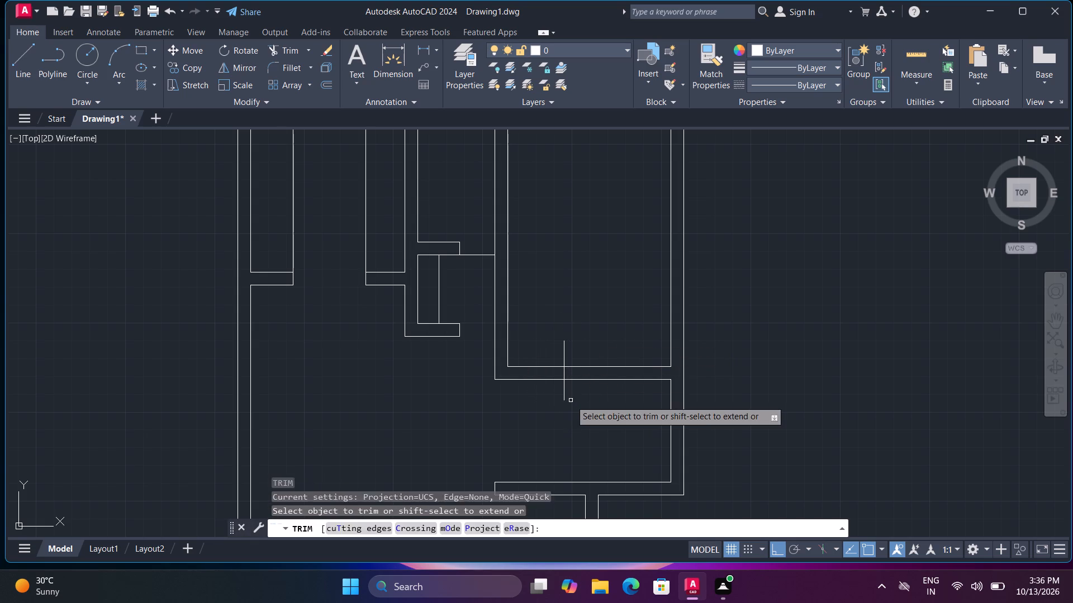
key("space")
left_click_drag(573, 397, 568, 395)
left_click(546, 393)
left_click(551, 346)
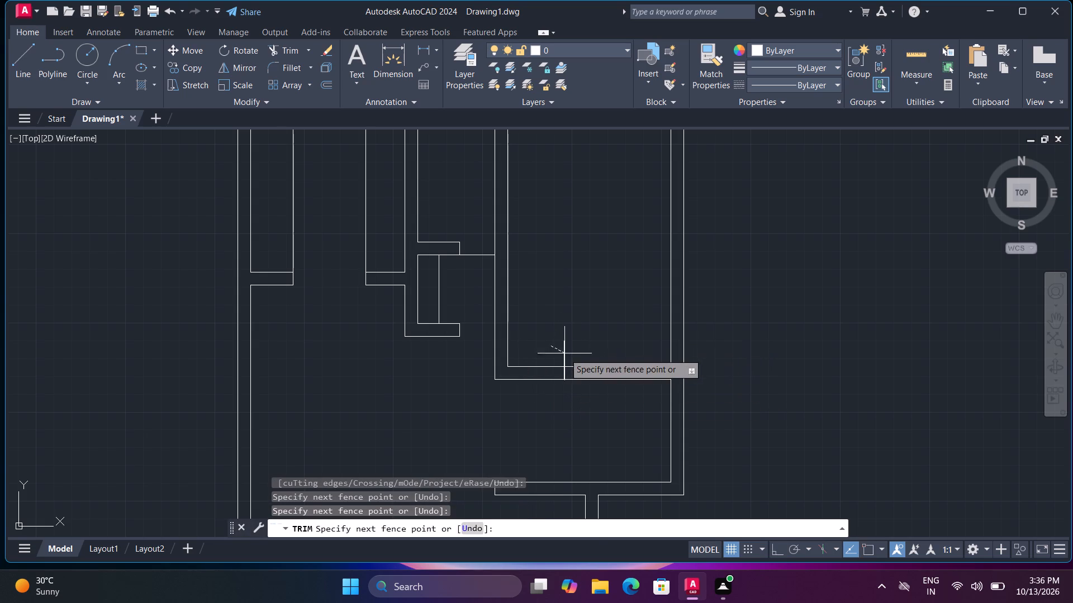
left_click(574, 355)
key("space")
Draw a vertical line from the upper-right room's lower-left inner corner down past the bottom partition.
key("l")
key("space")
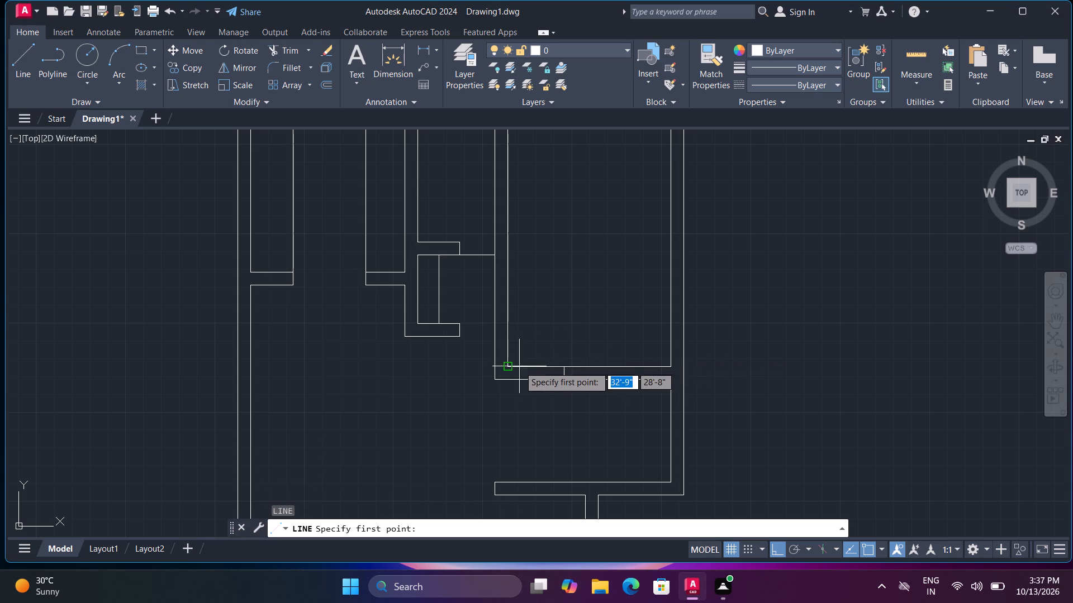
left_click(509, 367)
left_click(515, 396)
key("space")
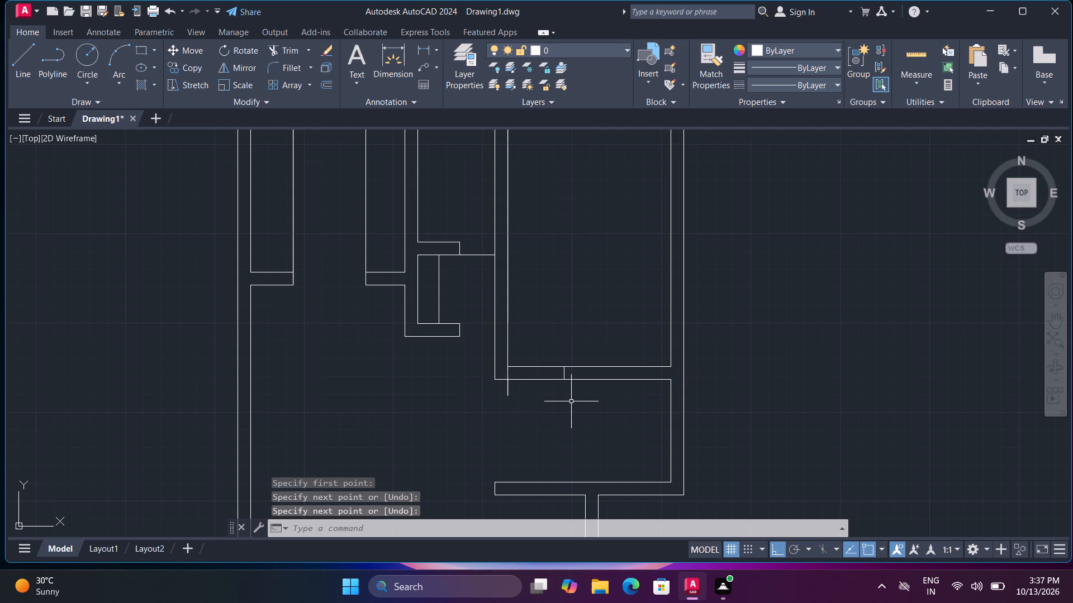
Trim both partition lines between the two short vertical lines to open a doorway, and remove the corner line's overhang below.
key("Escape")
key("y")
key("BackSpace")
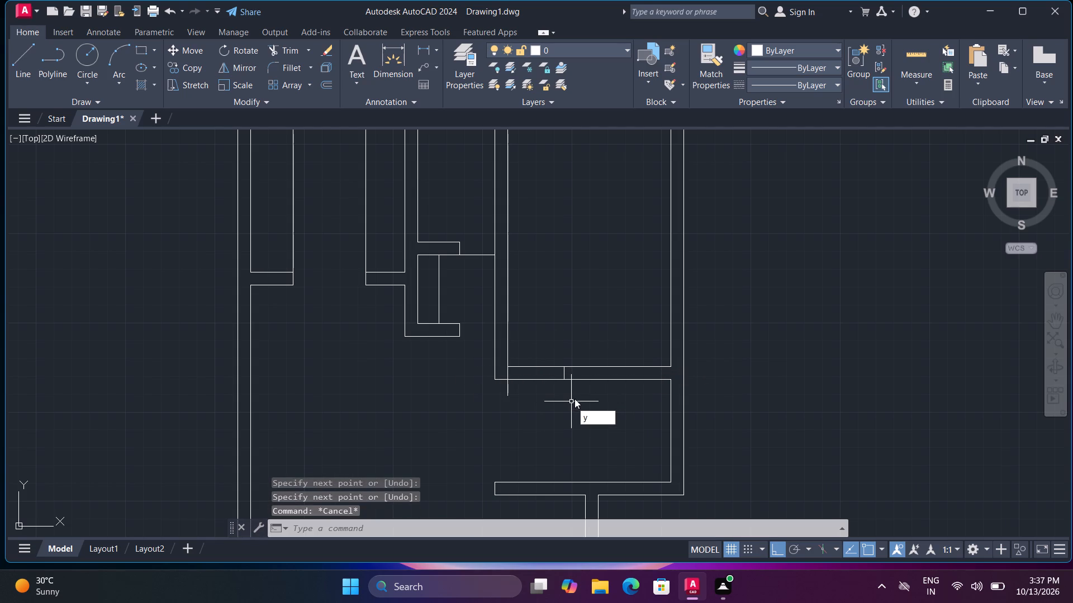
type("tr")
key("space")
key("space")
left_click(558, 404)
left_click(559, 340)
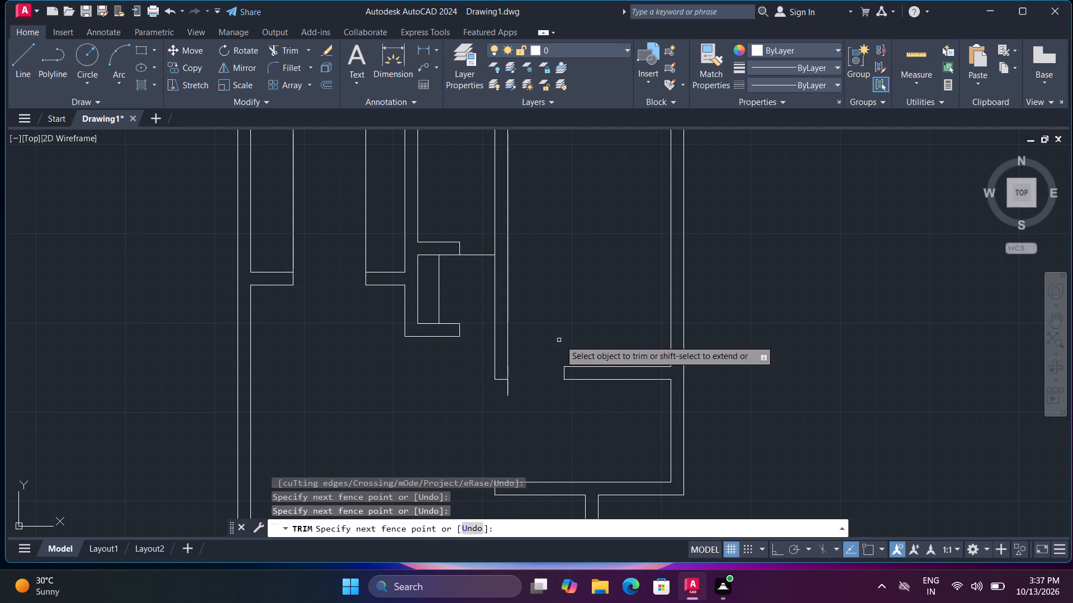
left_click(551, 409)
left_click(510, 391)
left_click(509, 391)
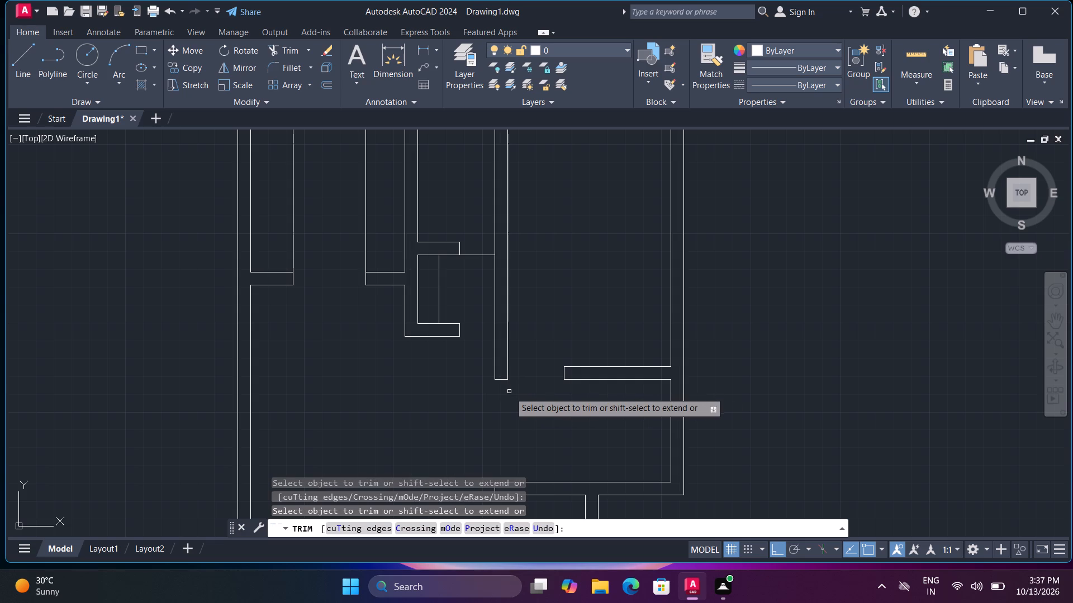
middle_click_drag(596, 427, 582, 398)
middle_click(582, 397)
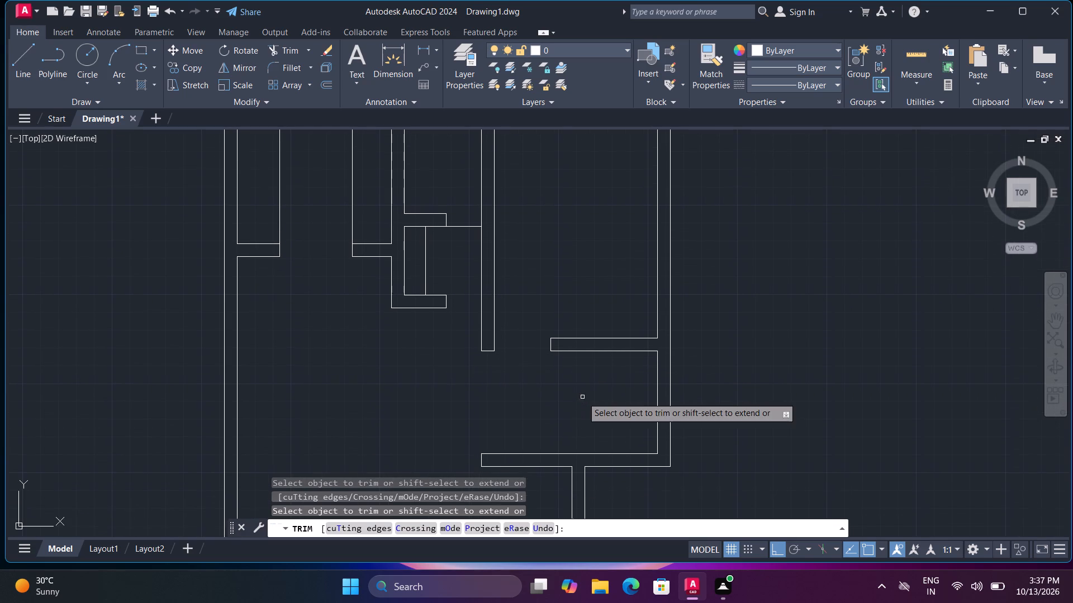
middle_click(582, 397)
scroll(600, 405, "down", 1)
middle_click_drag(637, 471, 602, 423)
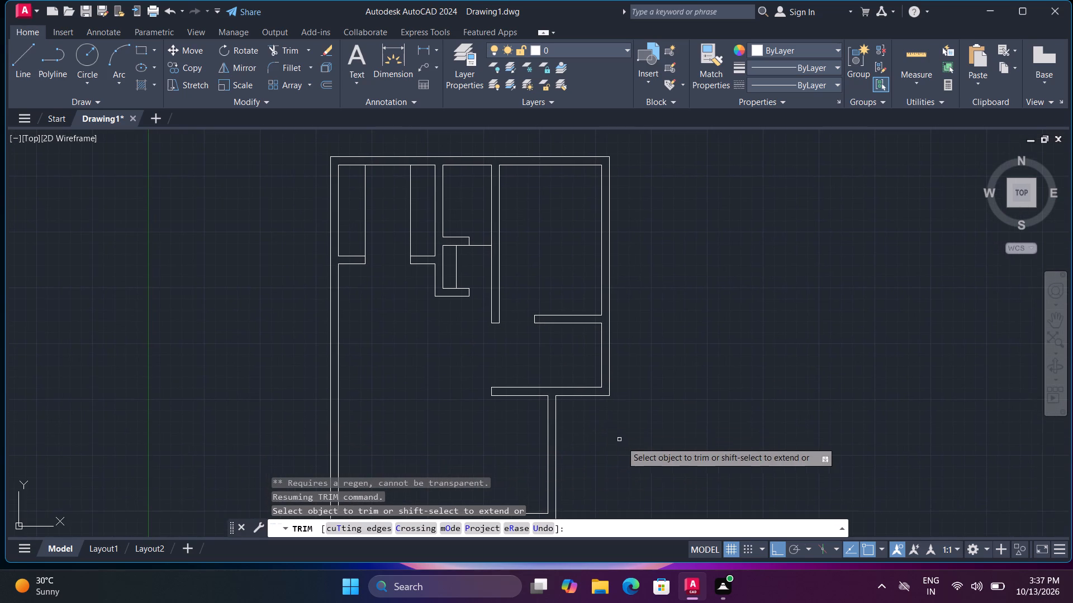
middle_click_drag(628, 457, 656, 319)
key("Escape")
Draw two vertical lines across the bottom outer wall, one down from its lower-right inner corner and one farther left.
middle_click_drag(582, 430, 604, 409)
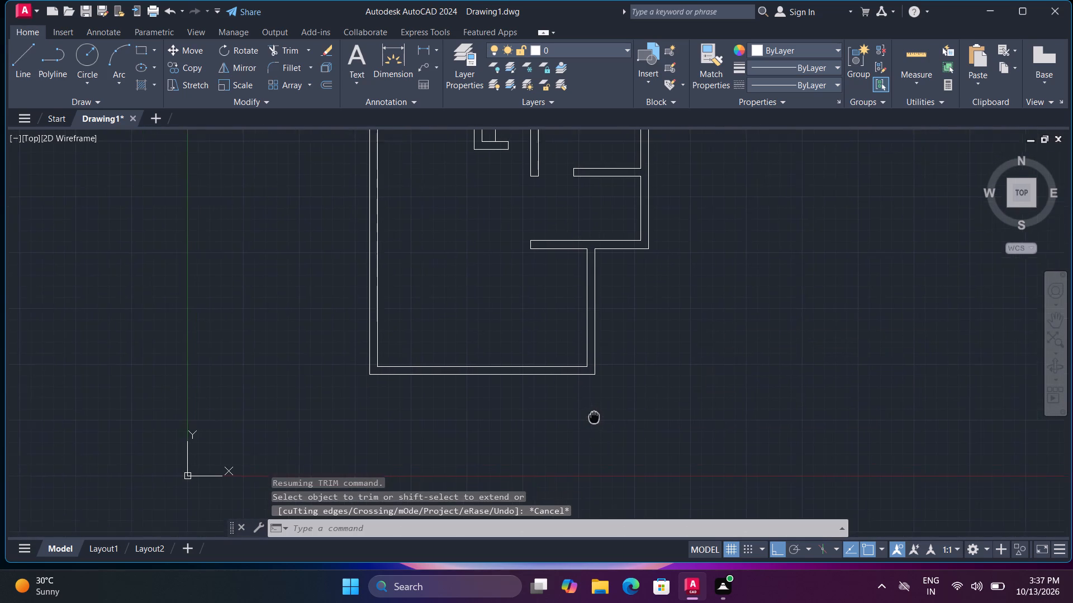
middle_click_drag(604, 409, 628, 401)
key("l")
key("space")
scroll(617, 395, "up", 2)
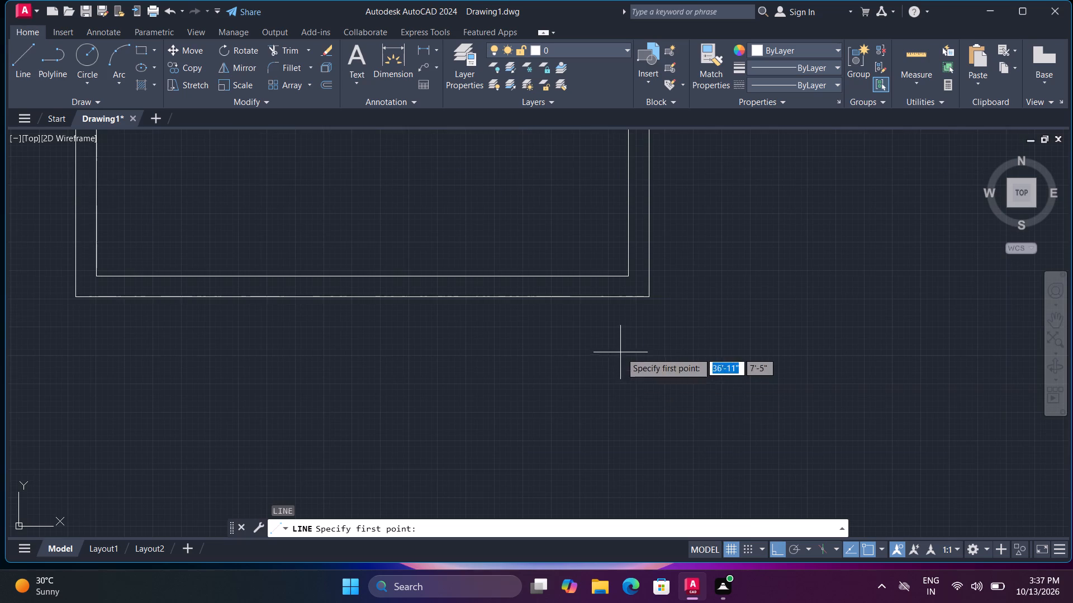
middle_click_drag(627, 363, 652, 438)
left_click(651, 351)
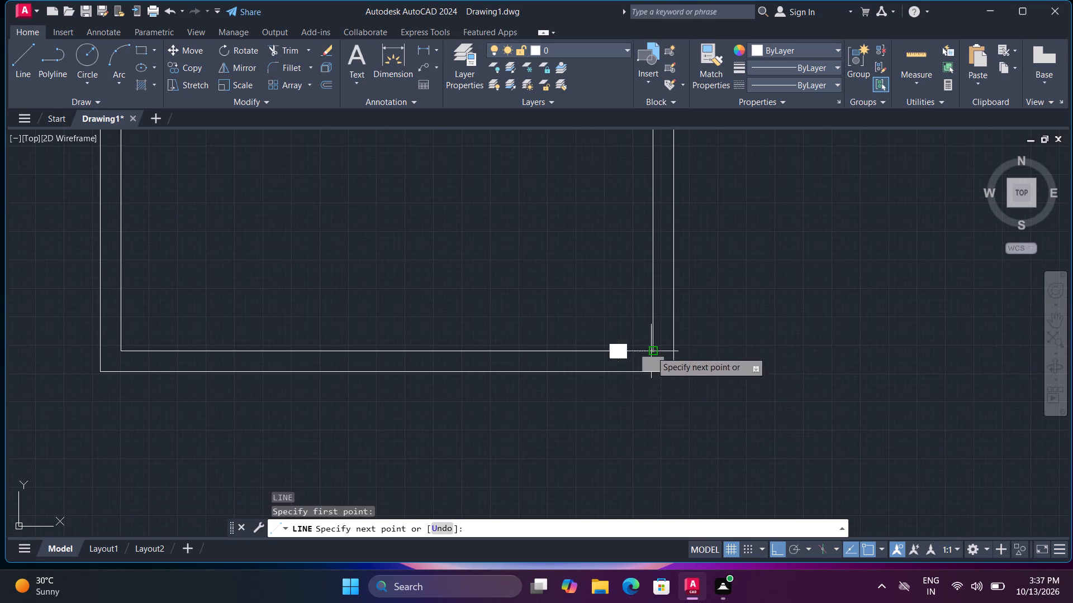
left_click(674, 440)
key("space")
key("space")
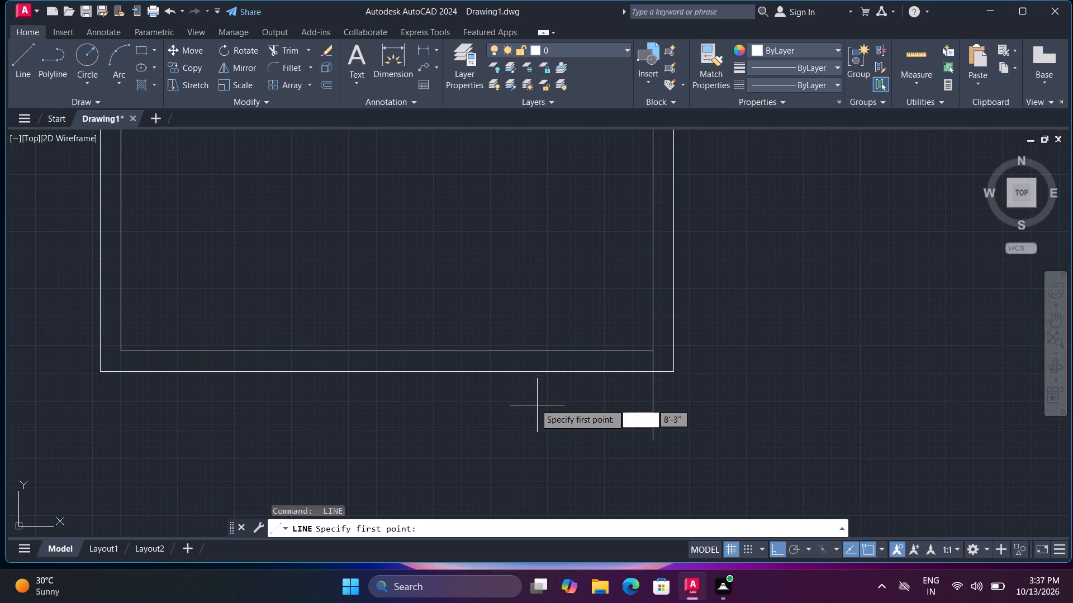
left_click(538, 404)
left_click(548, 324)
key("Escape")
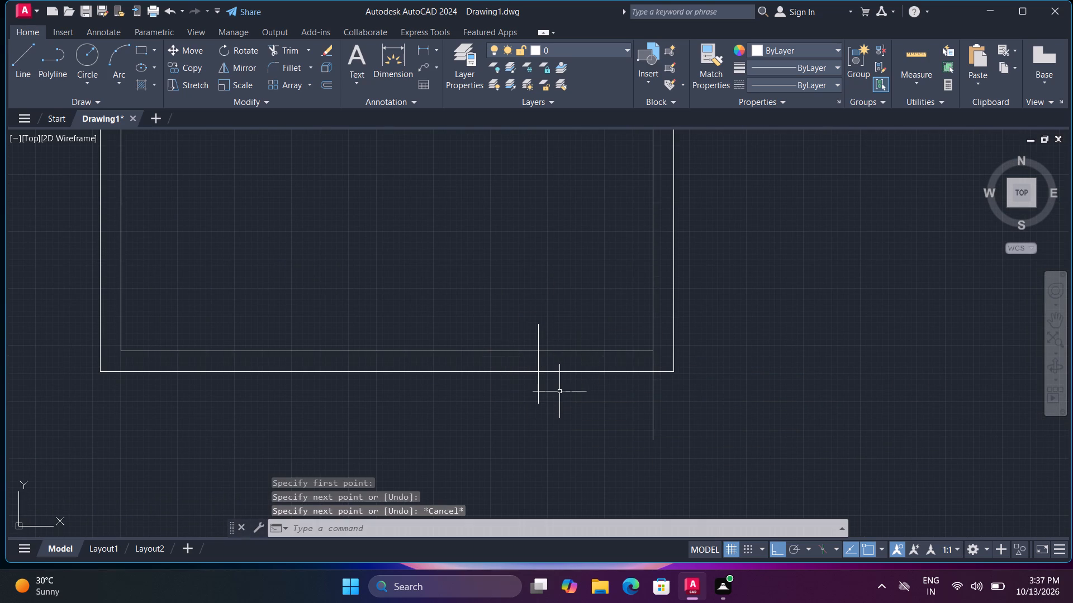
Trim both vertical lines' overhangs and the bottom wall lines between them to open an entrance beside the lower-right corner.
type("tr")
key("space")
key("space")
left_click_drag(558, 390, 549, 390)
left_click(517, 398)
left_click(635, 399)
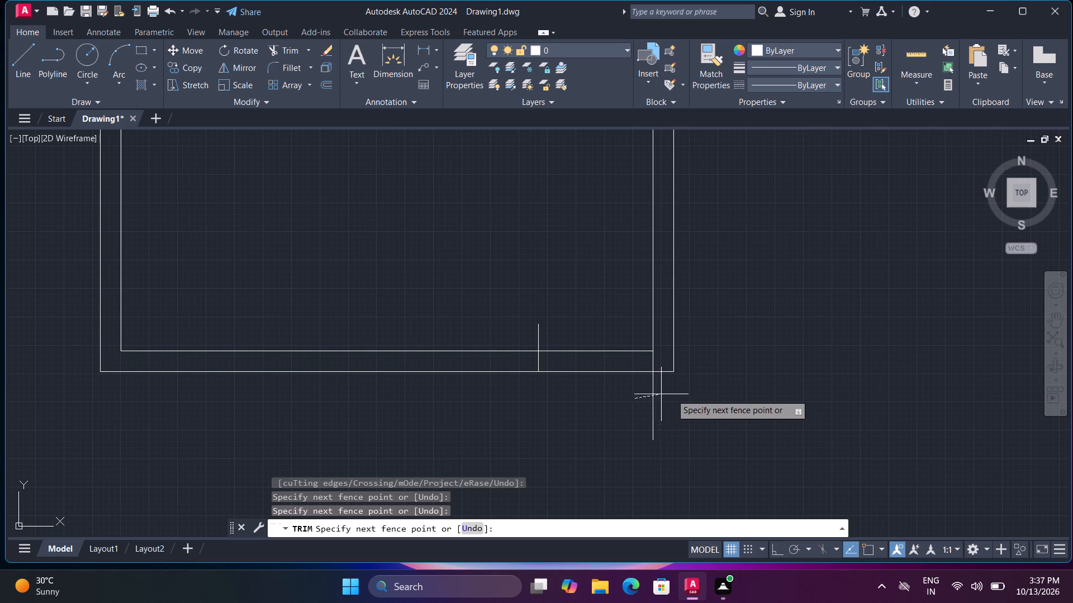
left_click(696, 401)
left_click(613, 410)
left_click(618, 336)
left_click(594, 333)
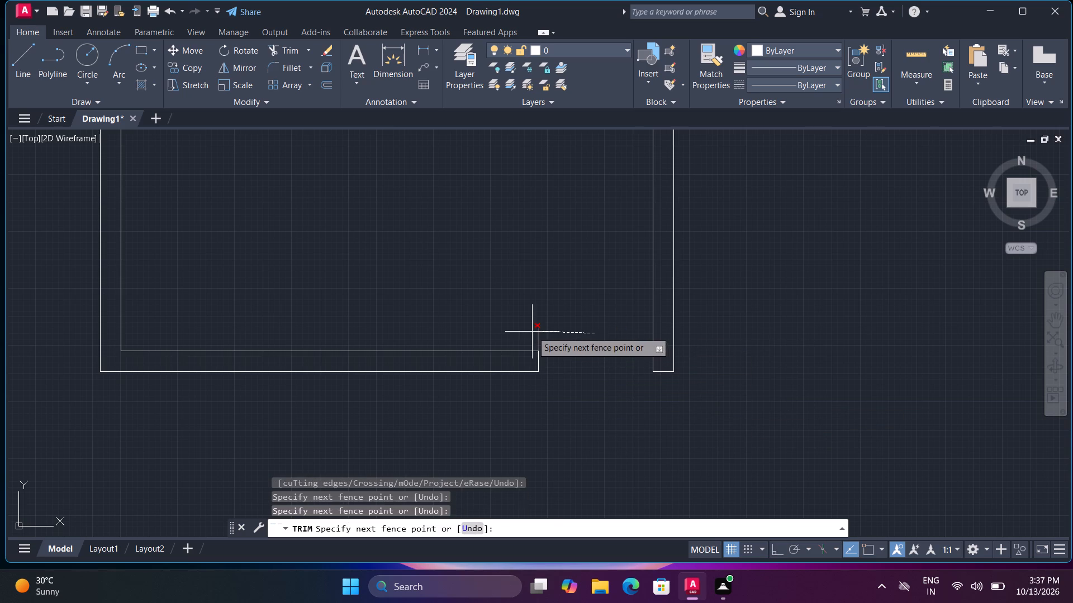
left_click(532, 332)
scroll(685, 422, "down", 3)
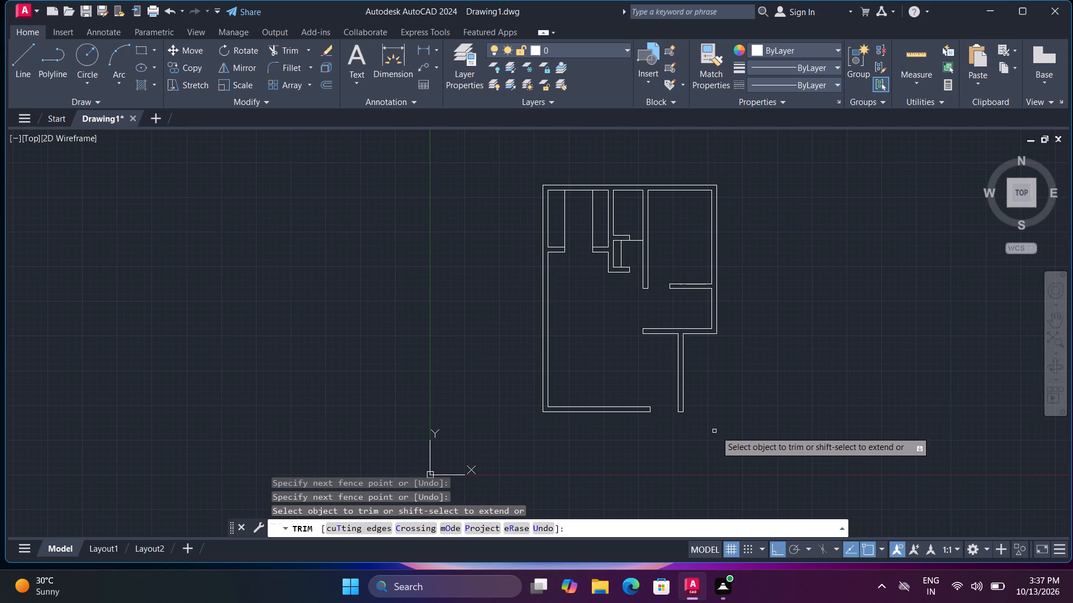
key("Escape")
key("Escape")
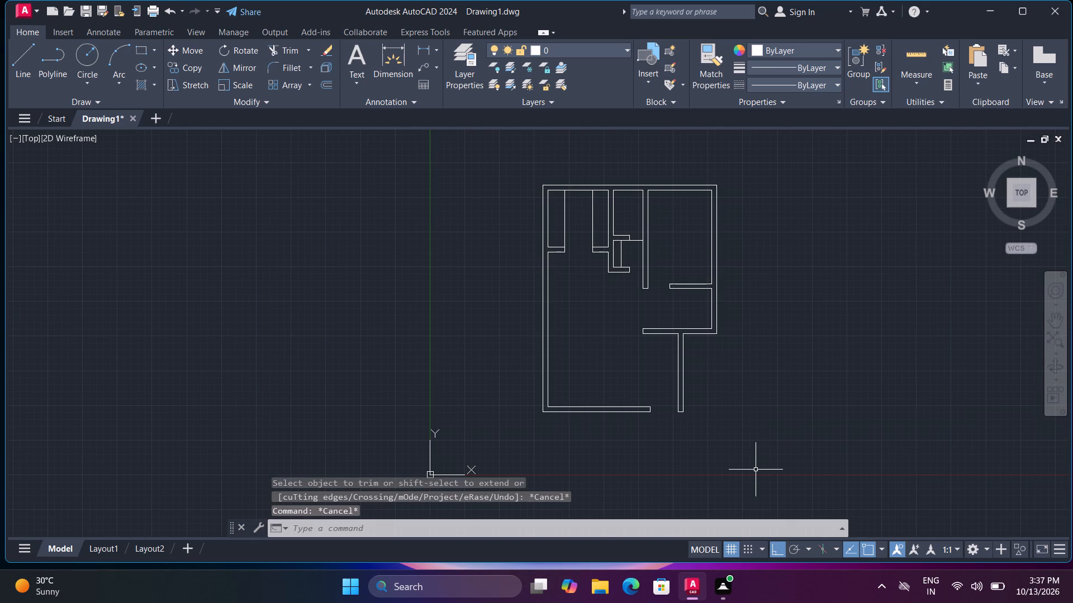
Draw a 5' line straight down from the floor plan's lower-left outer corner.
type("l")
key("space")
scroll(549, 414, "up", 3)
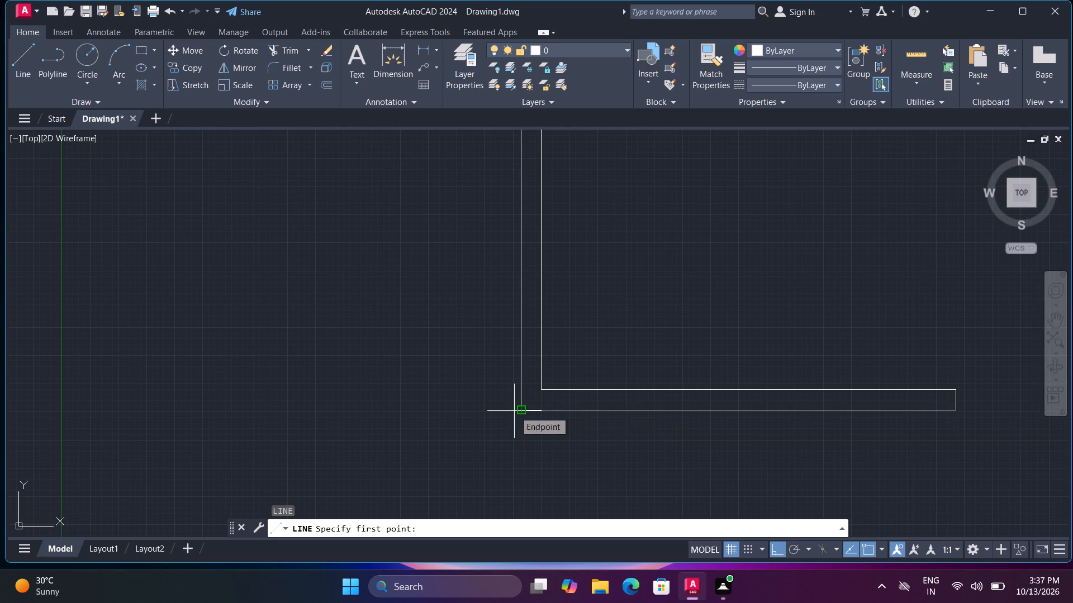
left_click(522, 411)
type("5'")
key("Return")
scroll(549, 469, "down", 2)
middle_click_drag(705, 478, 639, 437)
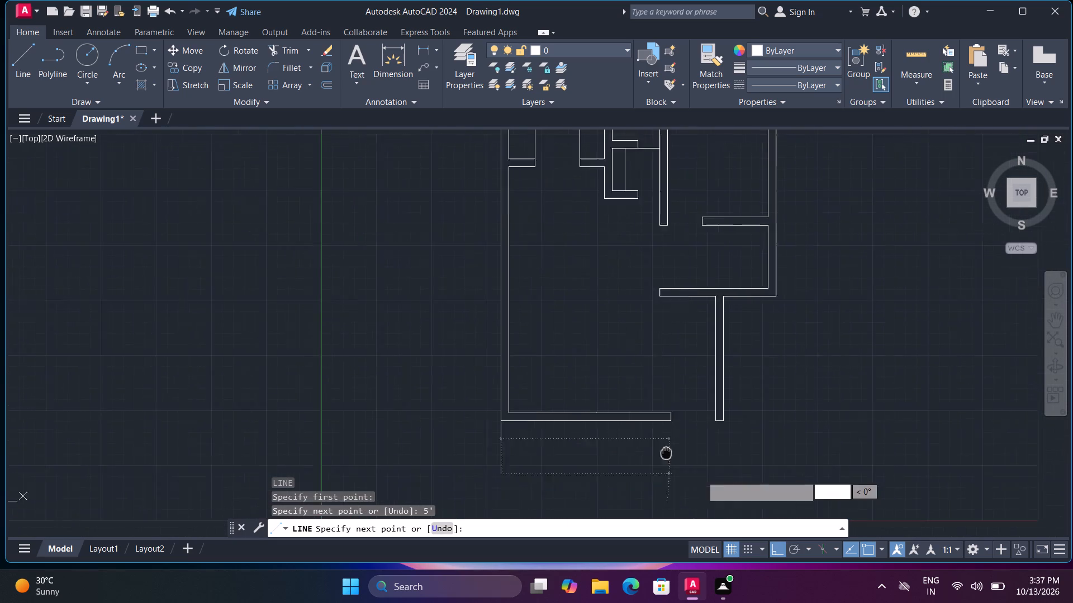
middle_click_drag(639, 437, 609, 419)
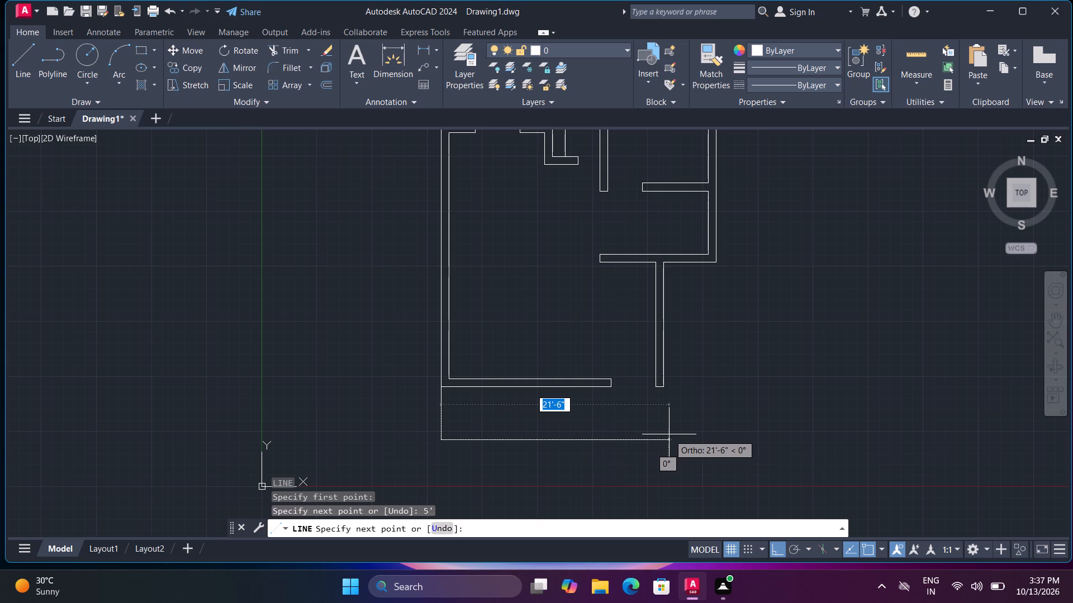
key("space")
Start a boundary line at the plan's upper-left outer corner, running 4' up and 31' to the right.
middle_click_drag(790, 373, 639, 602)
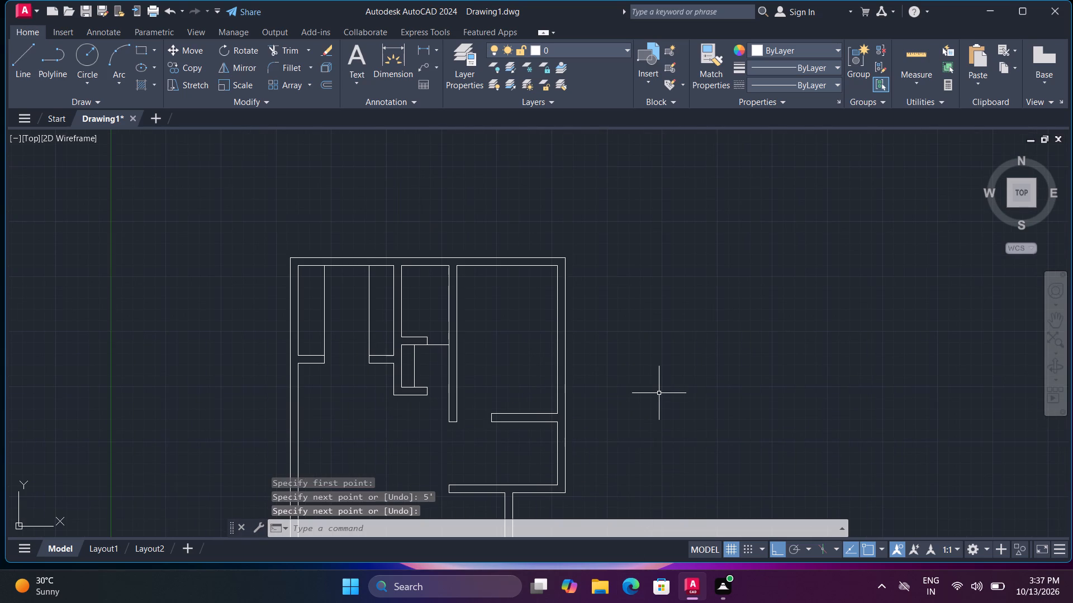
key("space")
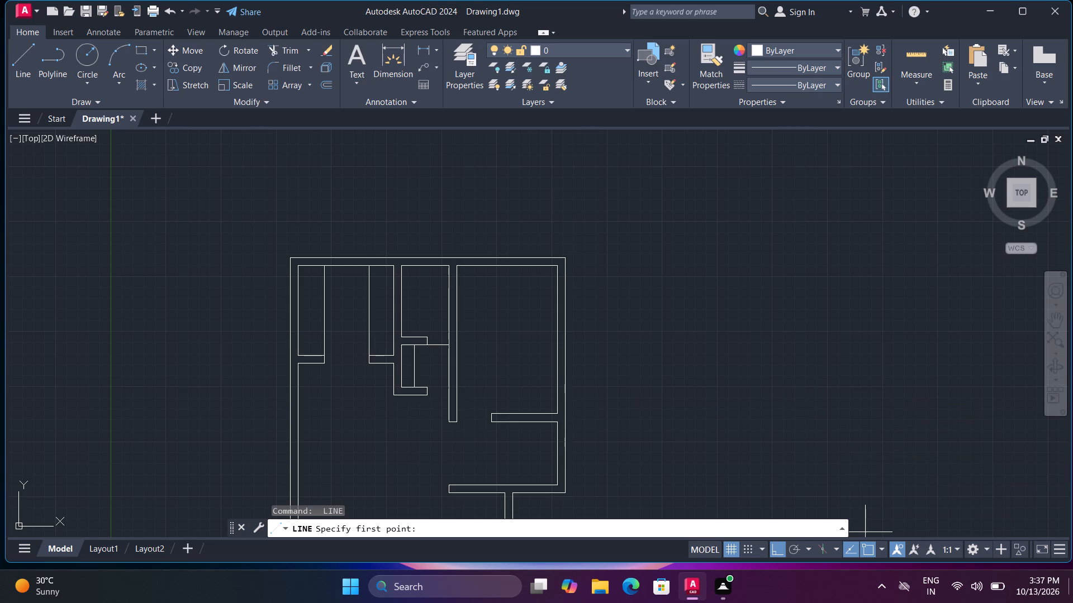
left_click(287, 259)
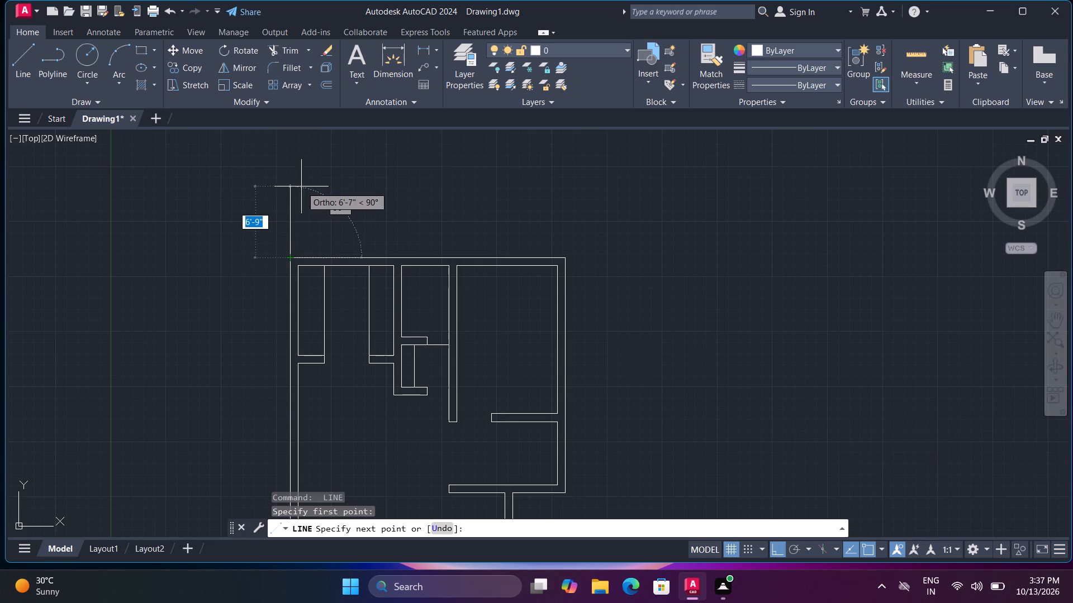
key("4")
key("apostrophe")
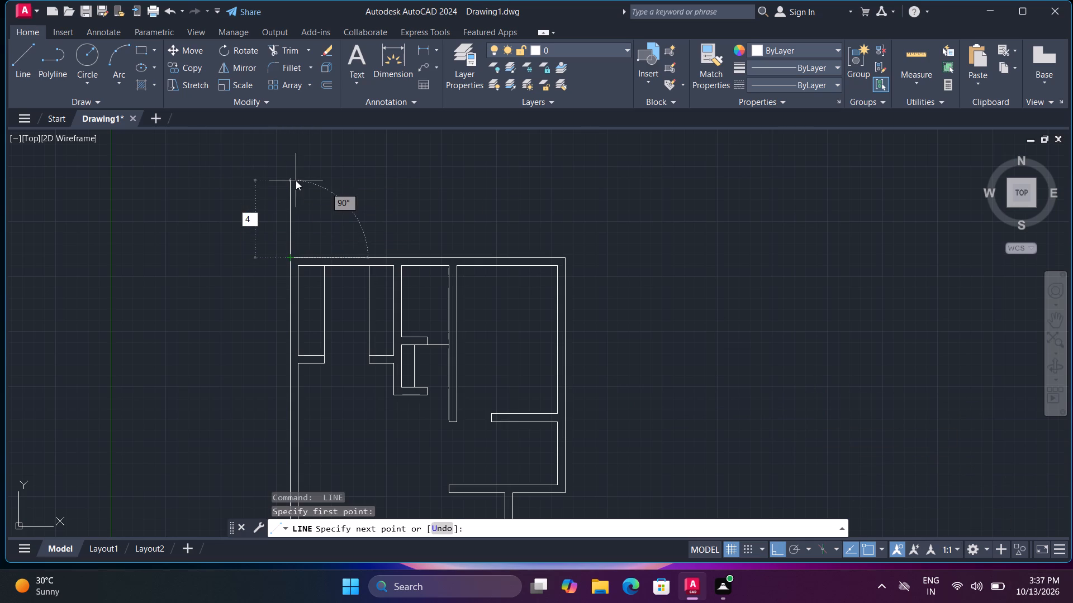
key("Return")
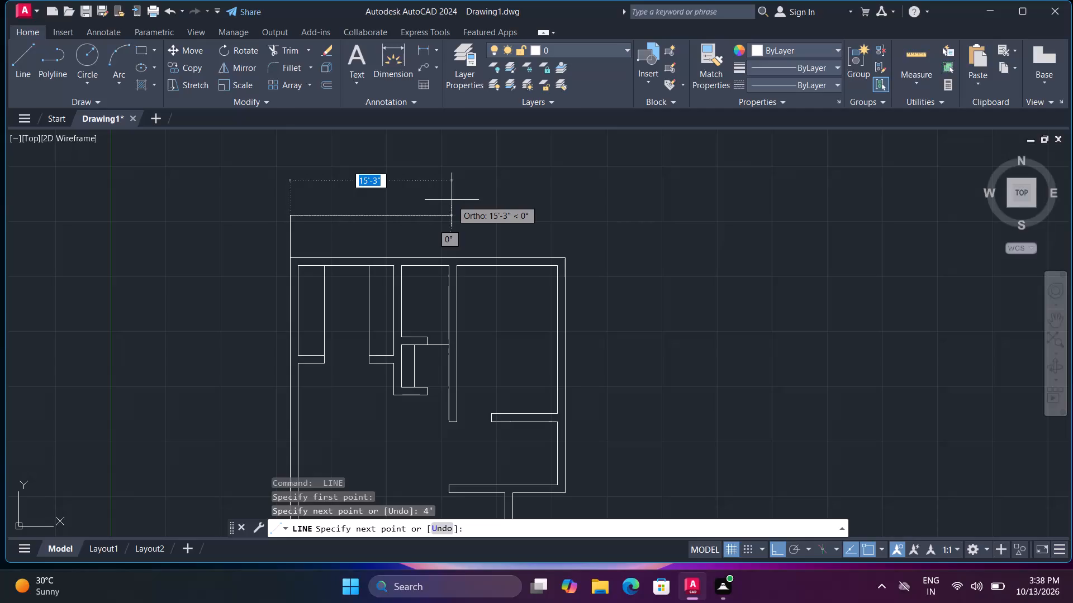
type("31")
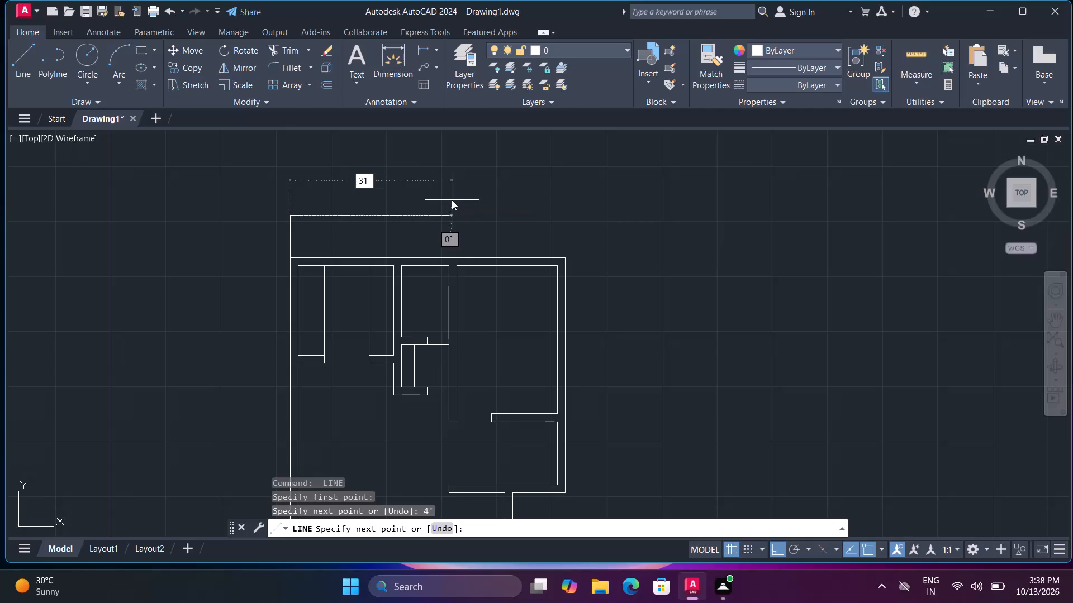
key("apostrophe")
key("Return")
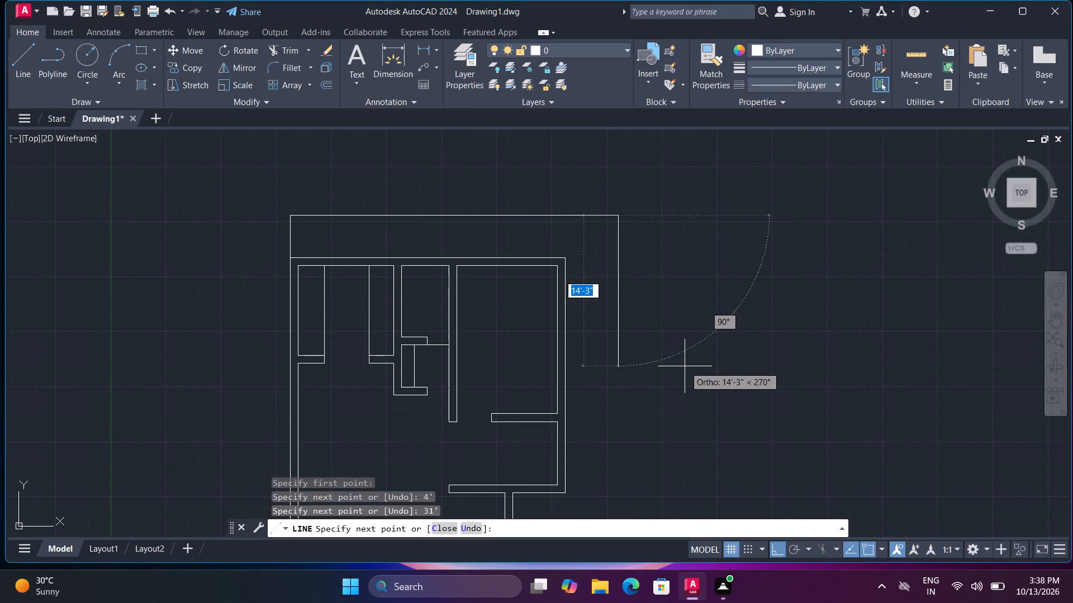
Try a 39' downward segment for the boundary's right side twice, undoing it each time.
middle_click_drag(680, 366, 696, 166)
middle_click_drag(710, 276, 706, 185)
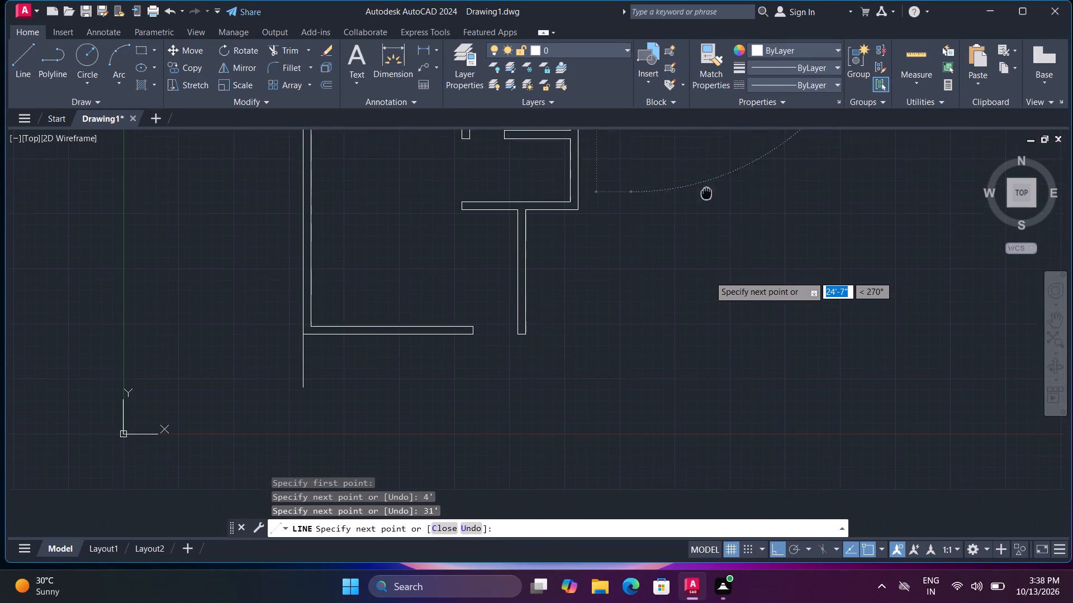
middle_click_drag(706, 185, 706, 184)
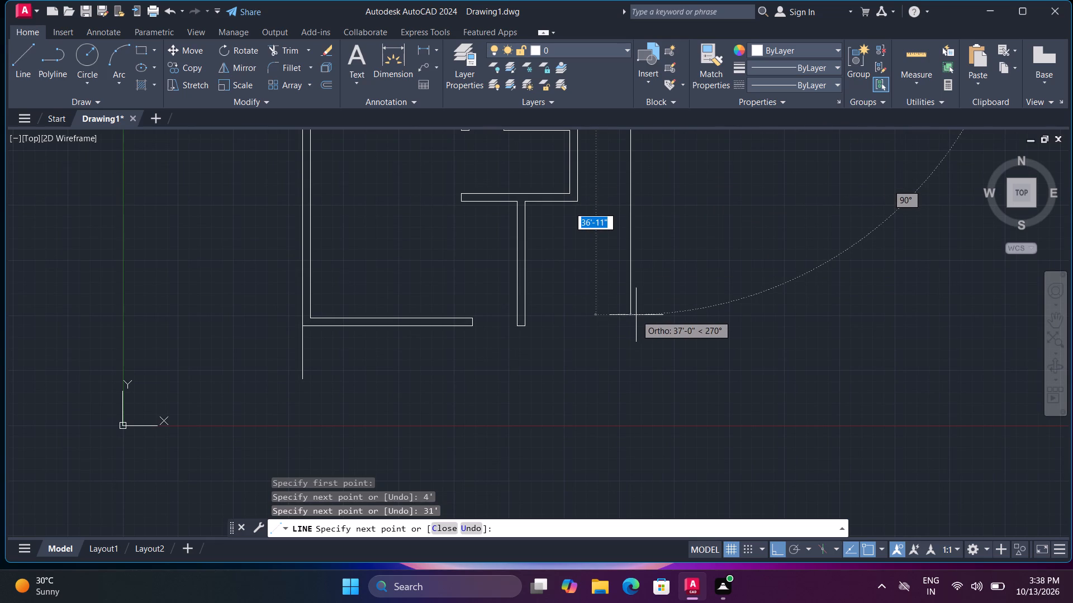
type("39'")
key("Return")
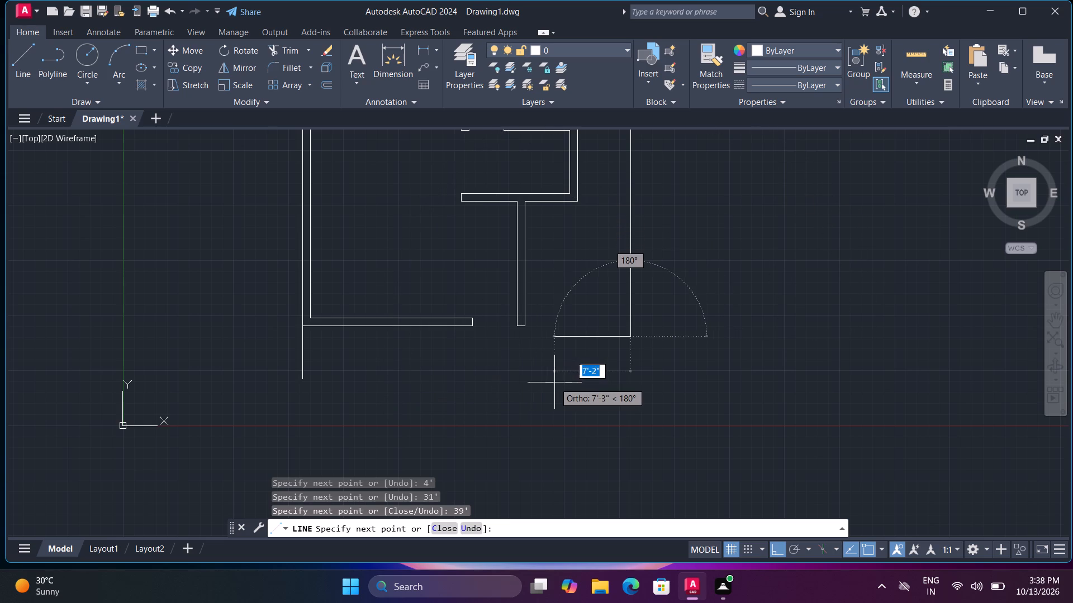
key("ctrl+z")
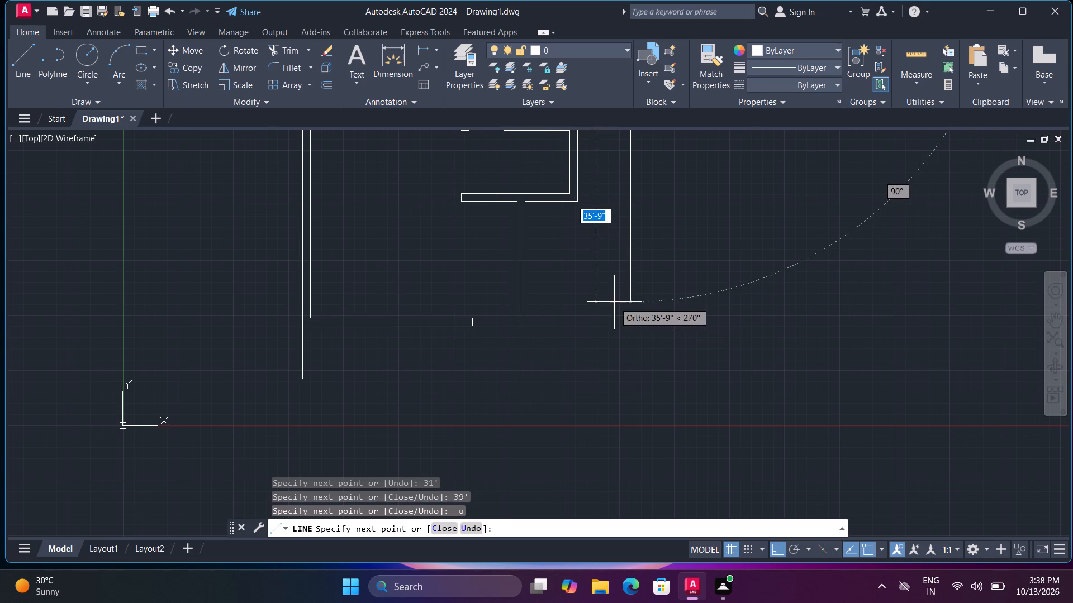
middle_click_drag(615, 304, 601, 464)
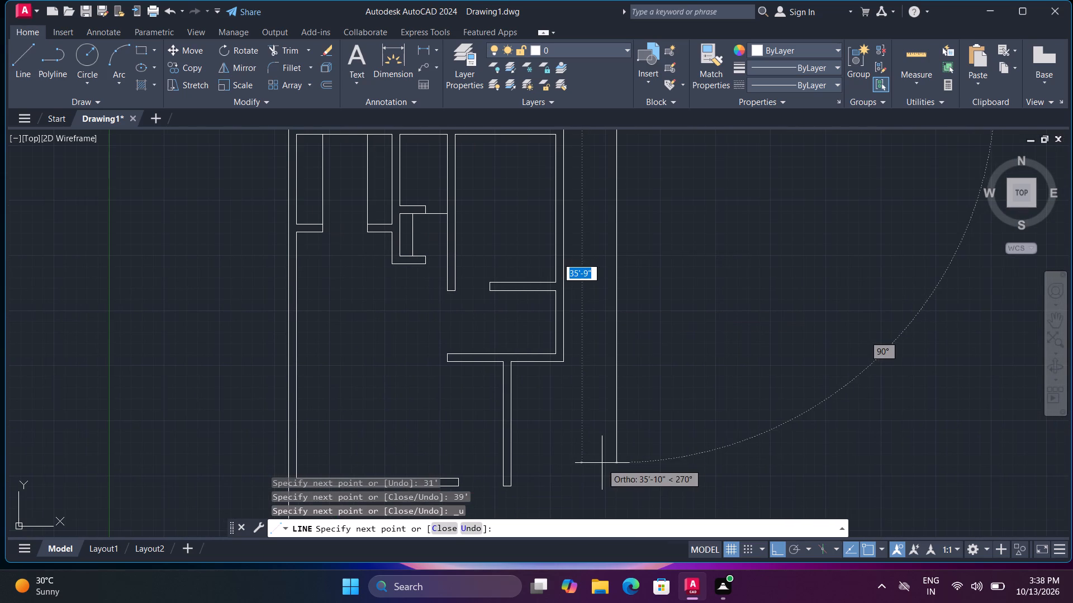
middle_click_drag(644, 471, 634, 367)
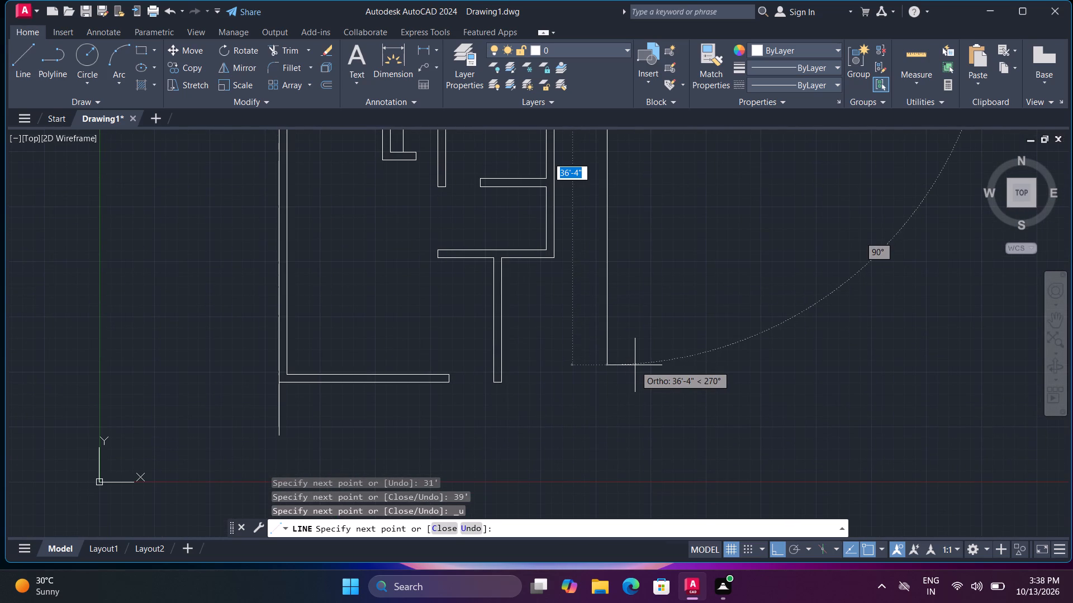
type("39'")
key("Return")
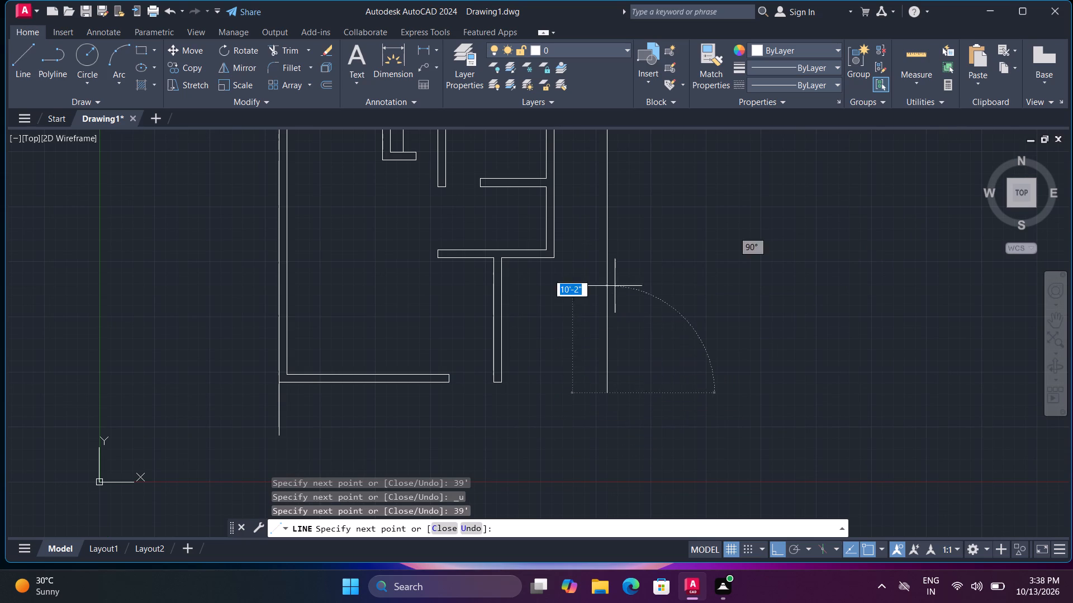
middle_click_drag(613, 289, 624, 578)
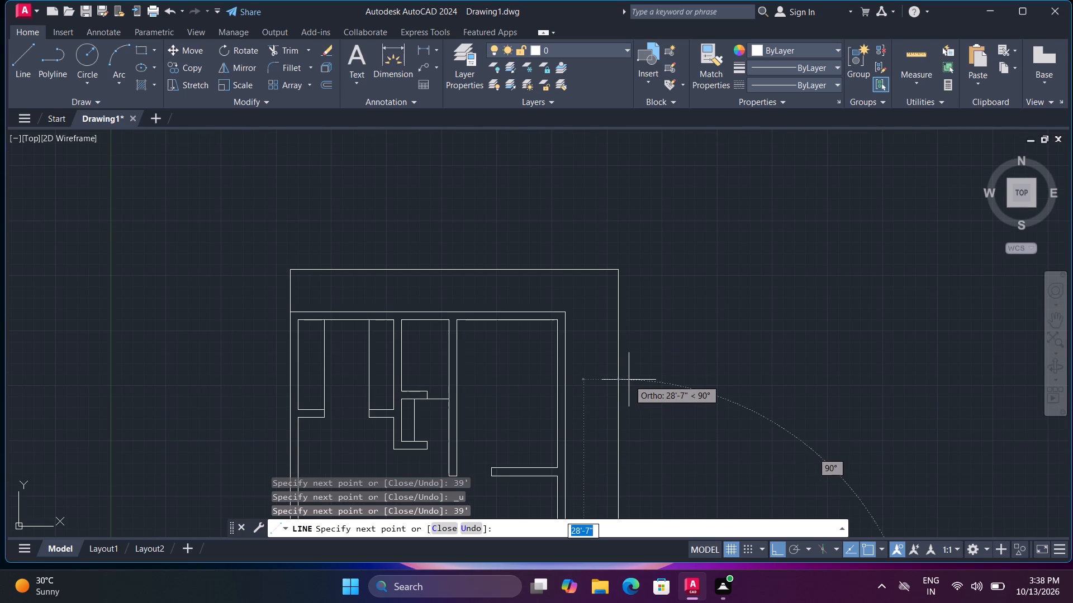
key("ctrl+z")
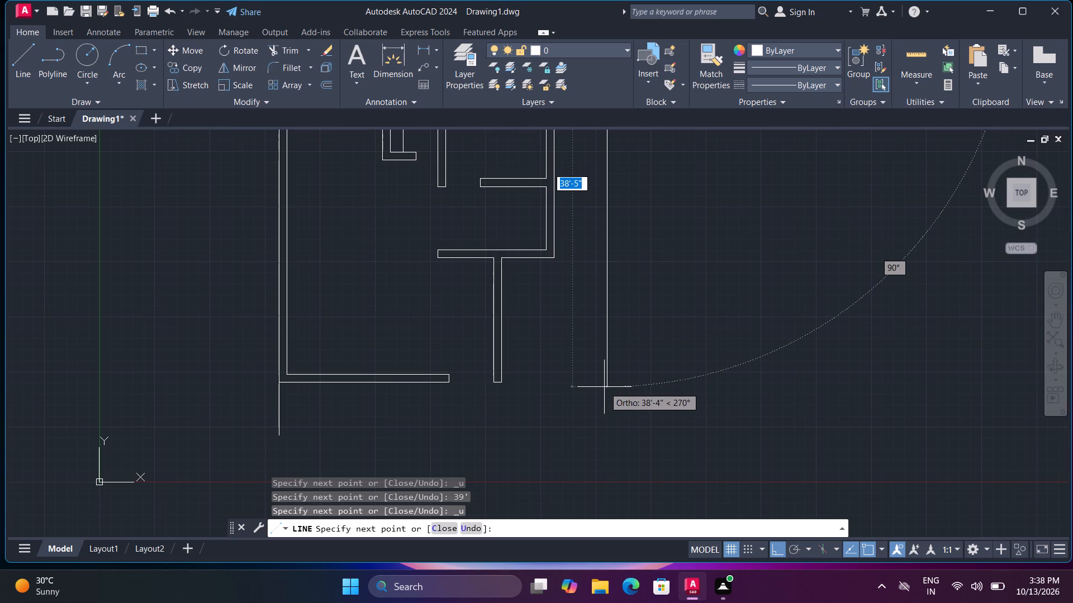
Draw the boundary's right side 43' downward and join it across the bottom to the lower end of the 5' line.
key("4")
key("3")
key("apostrophe")
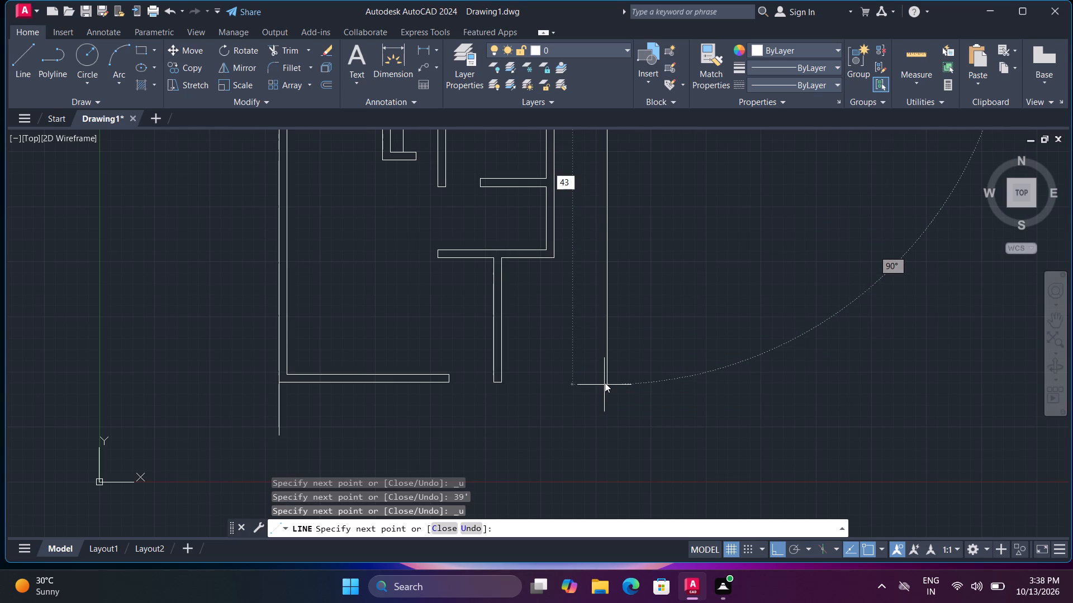
key("Return")
left_click(276, 436)
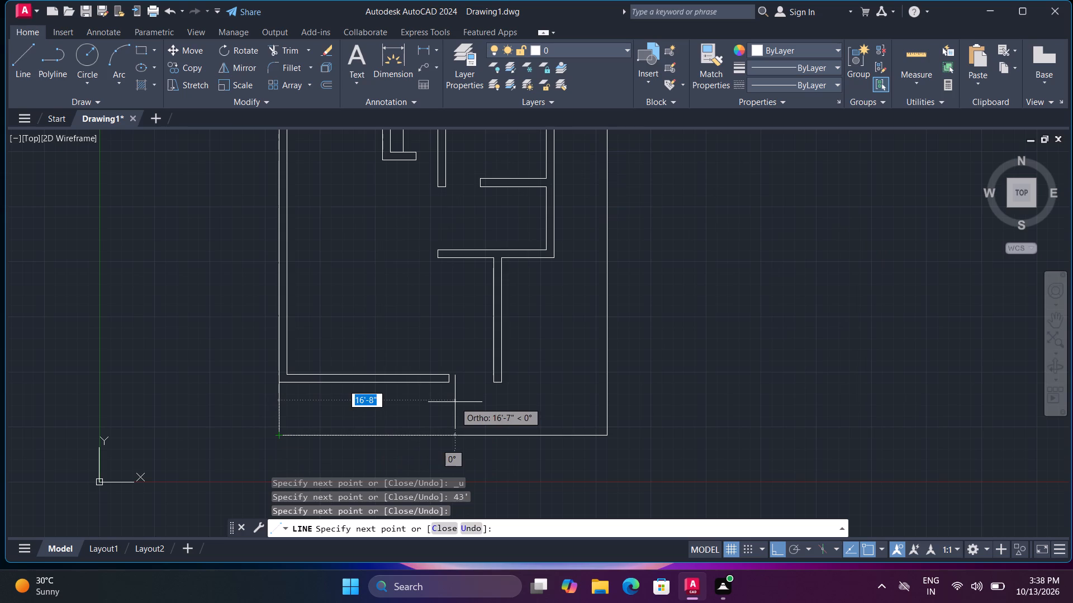
key("grave")
key("Escape")
key("Escape")
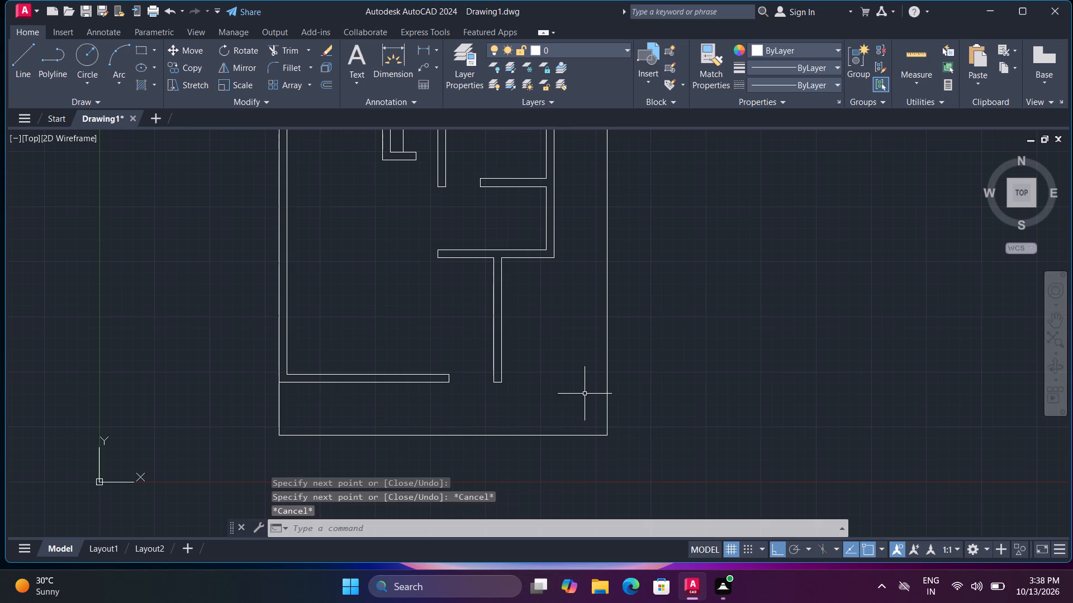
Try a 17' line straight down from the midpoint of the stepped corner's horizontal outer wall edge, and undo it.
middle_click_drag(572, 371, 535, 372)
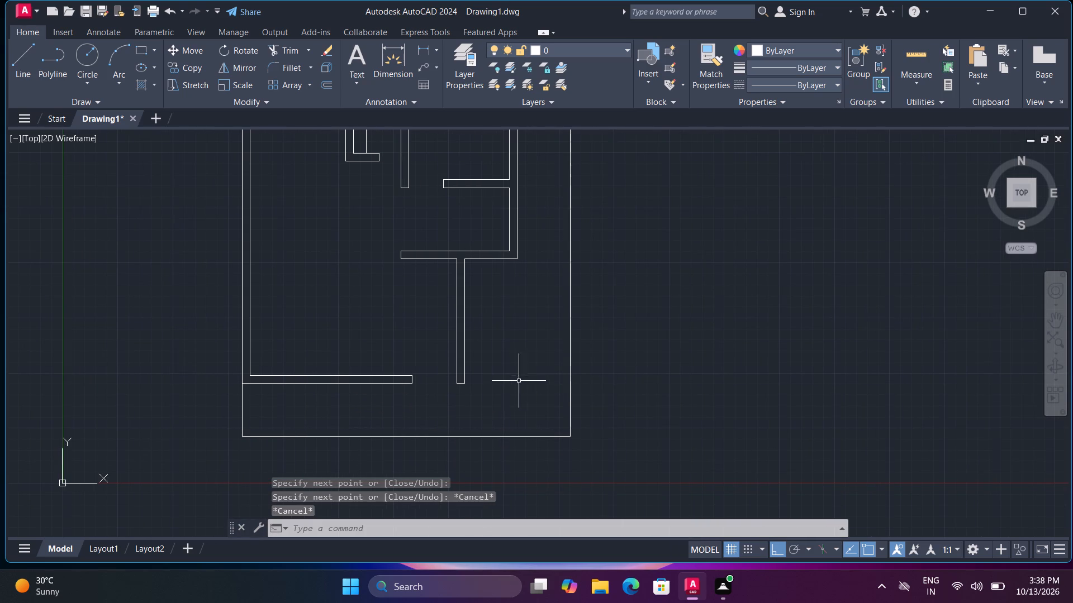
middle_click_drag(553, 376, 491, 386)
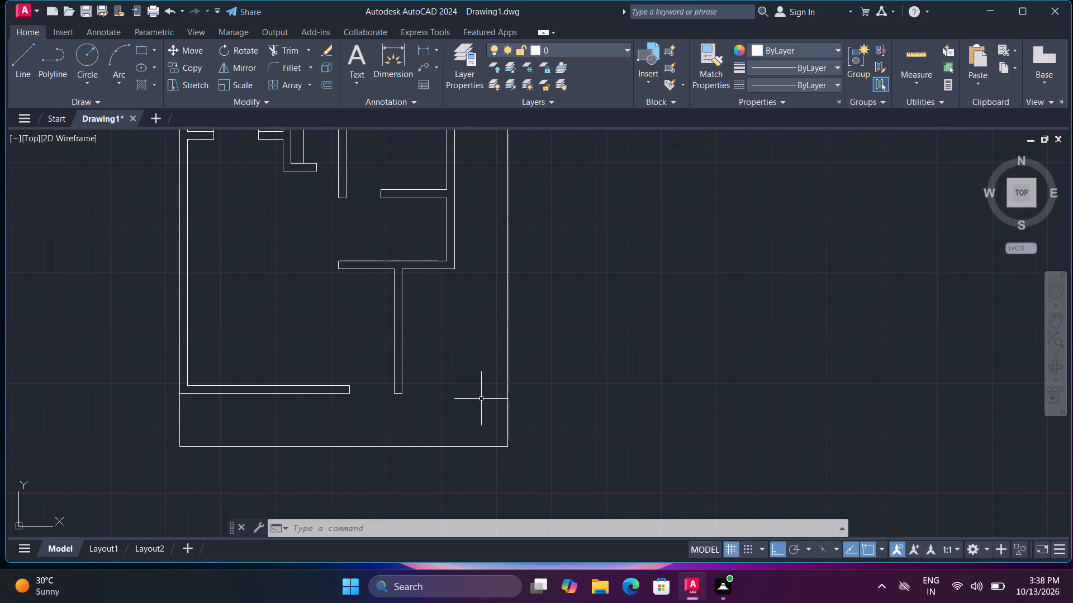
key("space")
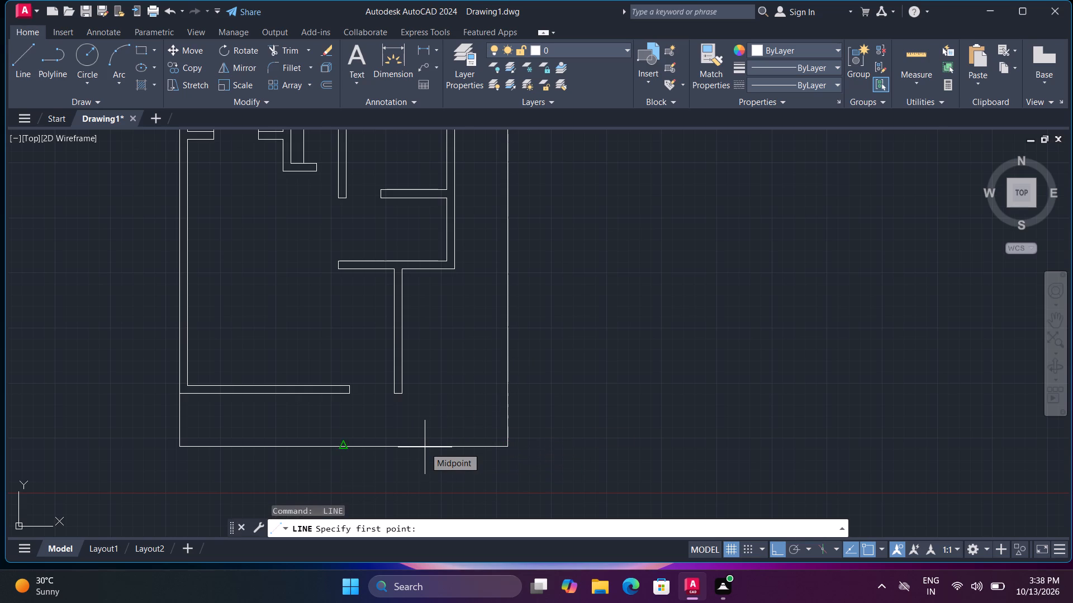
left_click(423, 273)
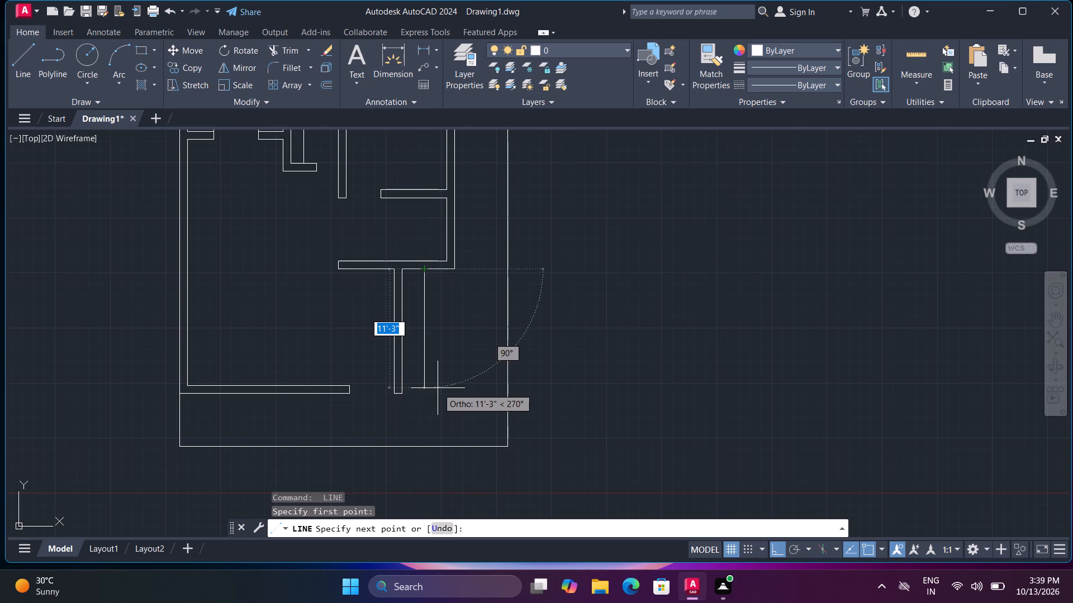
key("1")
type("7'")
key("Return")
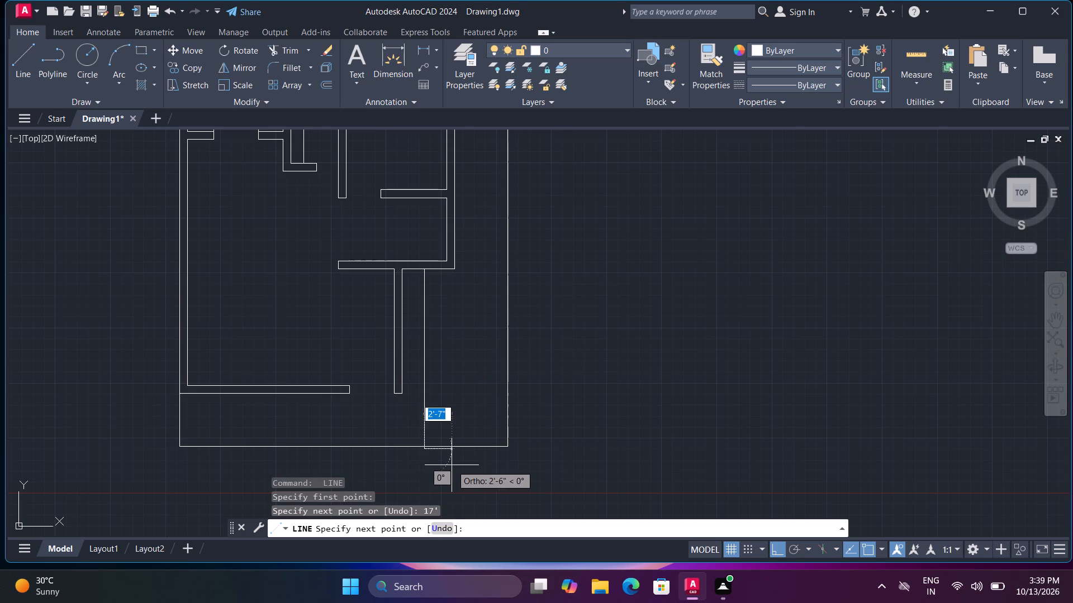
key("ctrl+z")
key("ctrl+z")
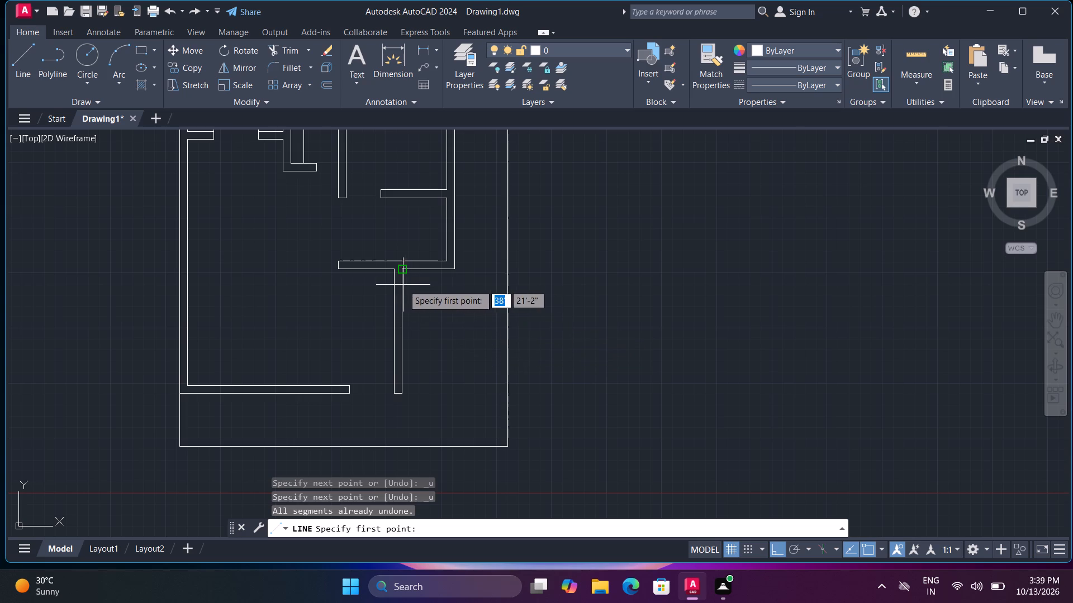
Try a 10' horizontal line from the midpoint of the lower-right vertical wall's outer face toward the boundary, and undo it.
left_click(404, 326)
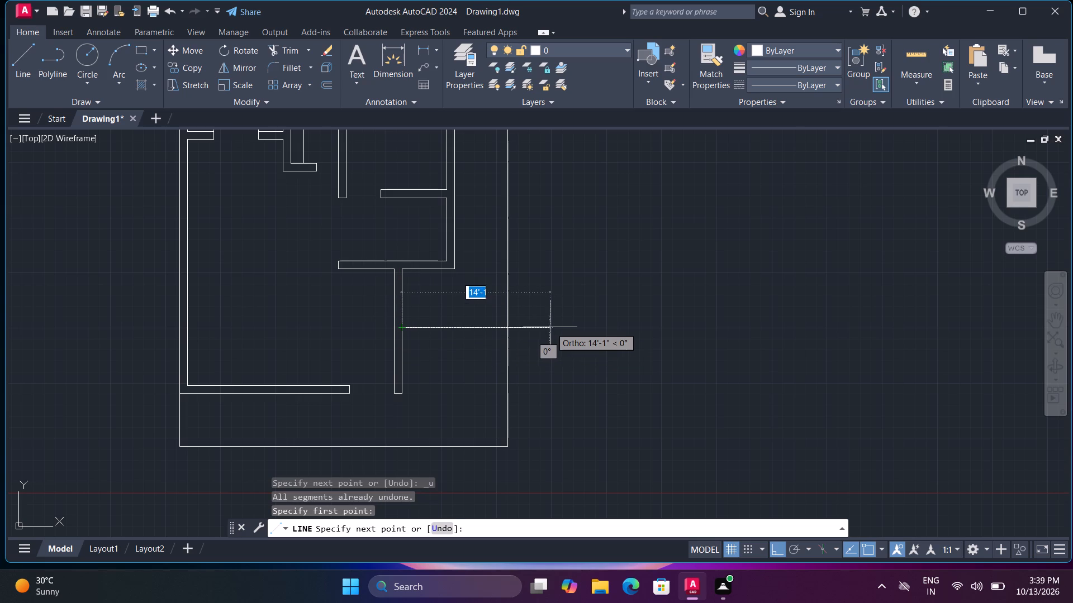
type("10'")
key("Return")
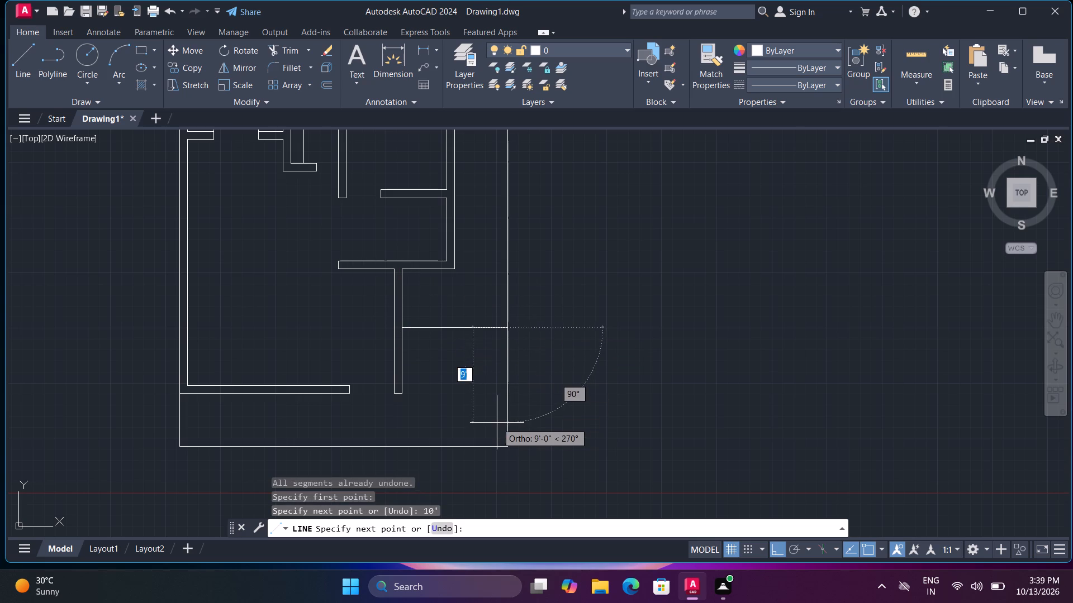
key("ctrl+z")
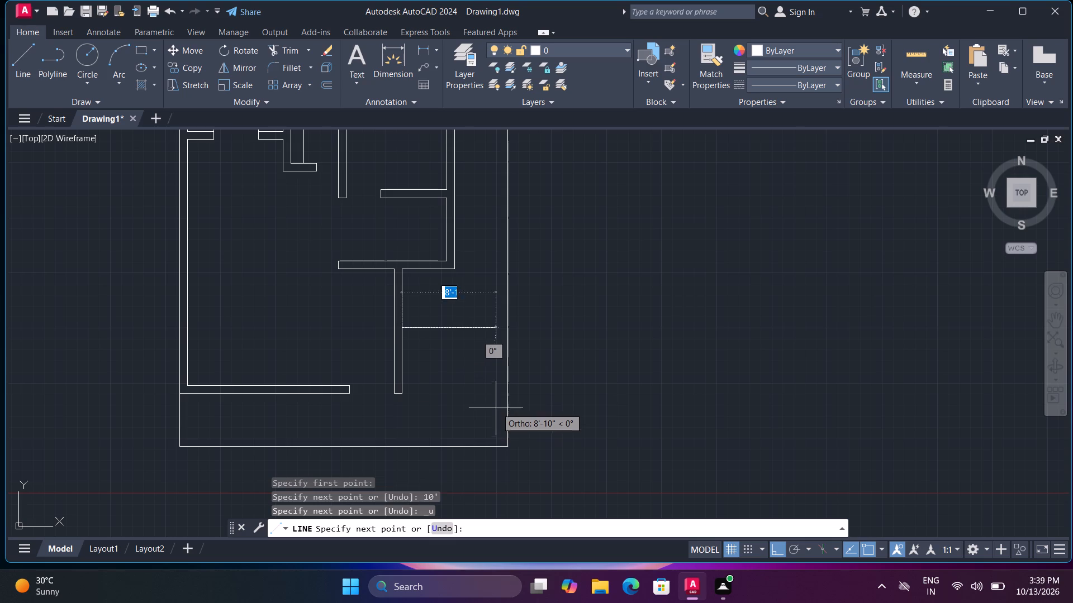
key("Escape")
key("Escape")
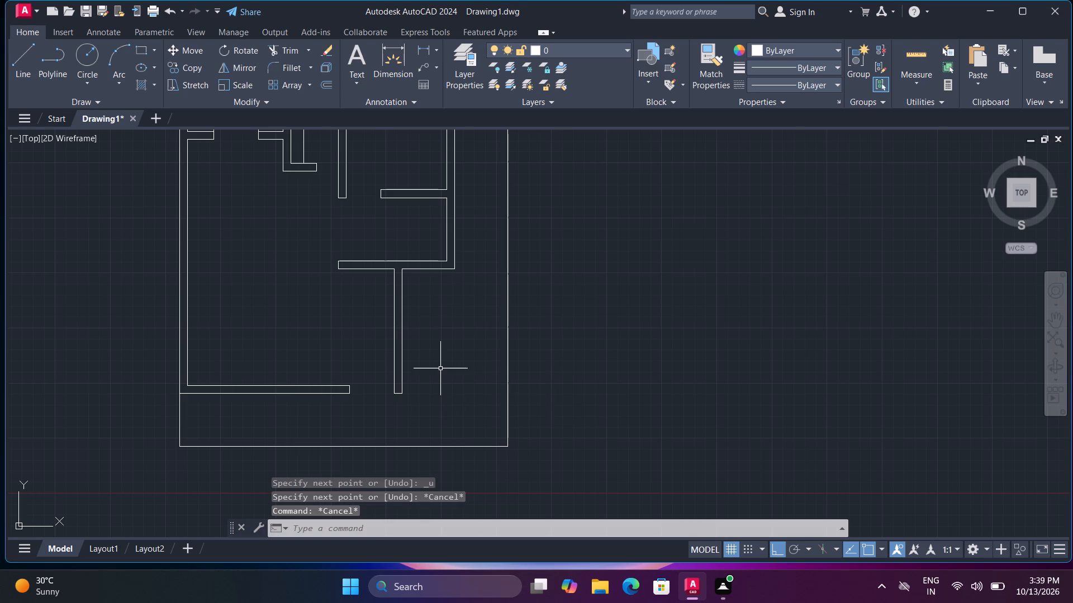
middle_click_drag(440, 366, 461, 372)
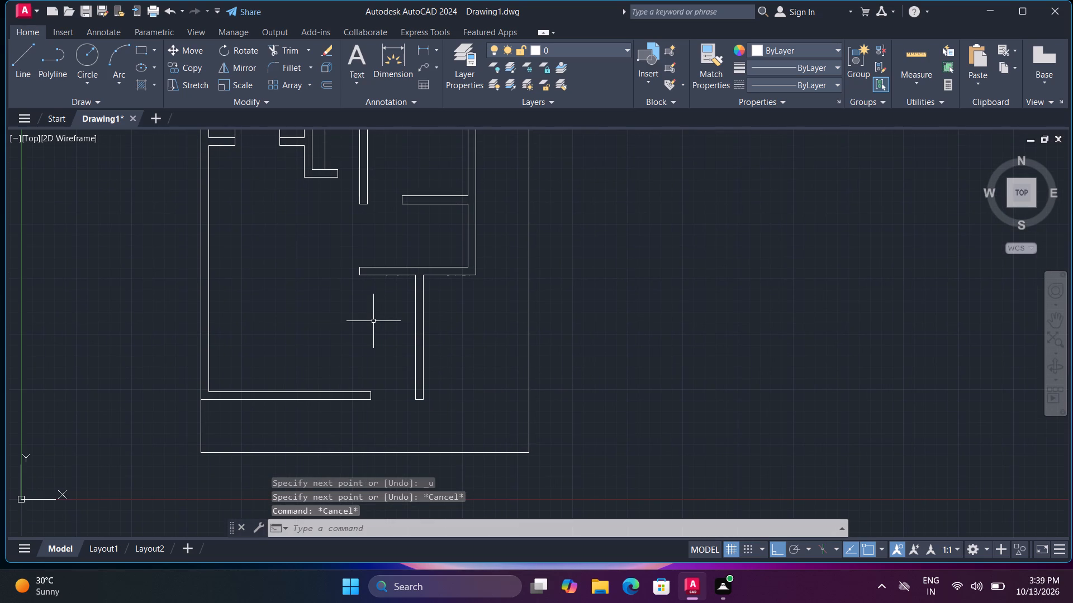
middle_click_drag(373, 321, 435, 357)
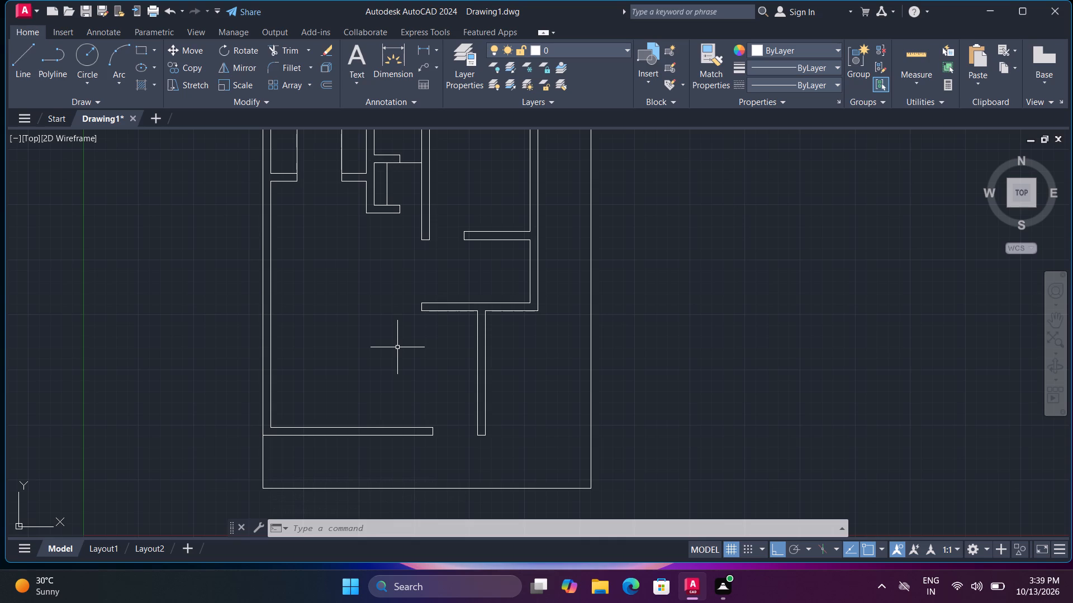
Insert the Bed - Queen block from the DesignCenter's Home - Space Planner drawing into the empty space left of the plot boundary.
middle_click_drag(472, 374, 460, 262)
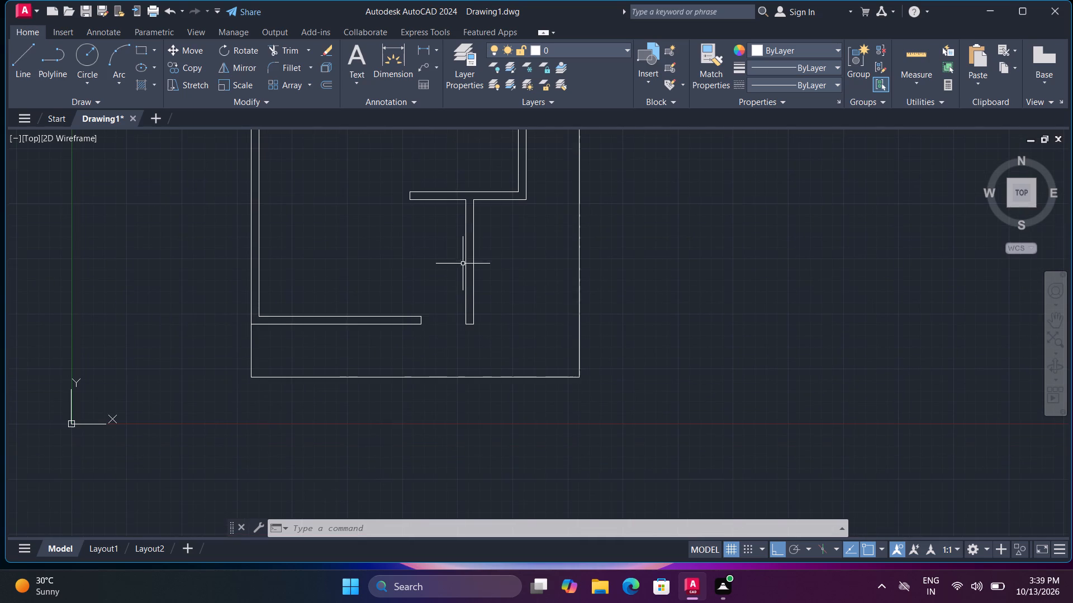
middle_click_drag(452, 295, 462, 329)
key("ctrl+2")
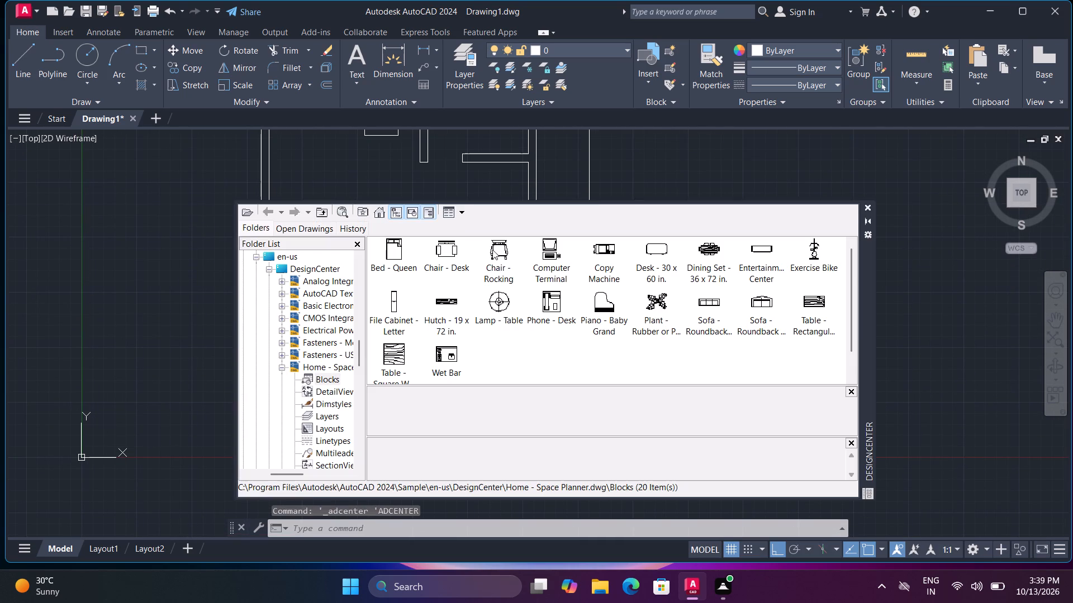
left_click(390, 251)
left_click_drag(390, 251, 244, 251)
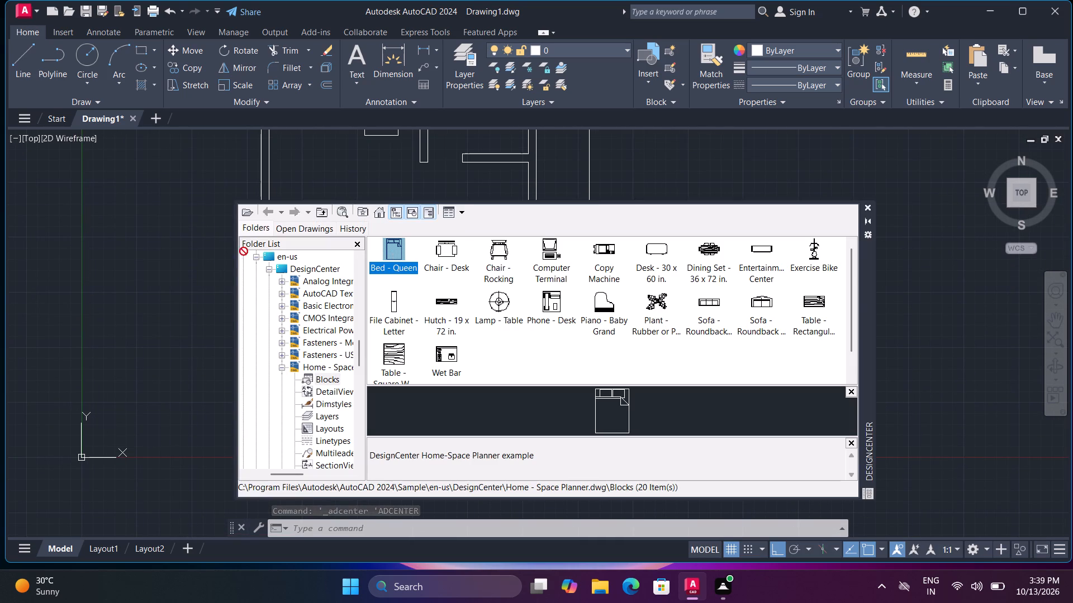
left_click_drag(244, 251, 158, 250)
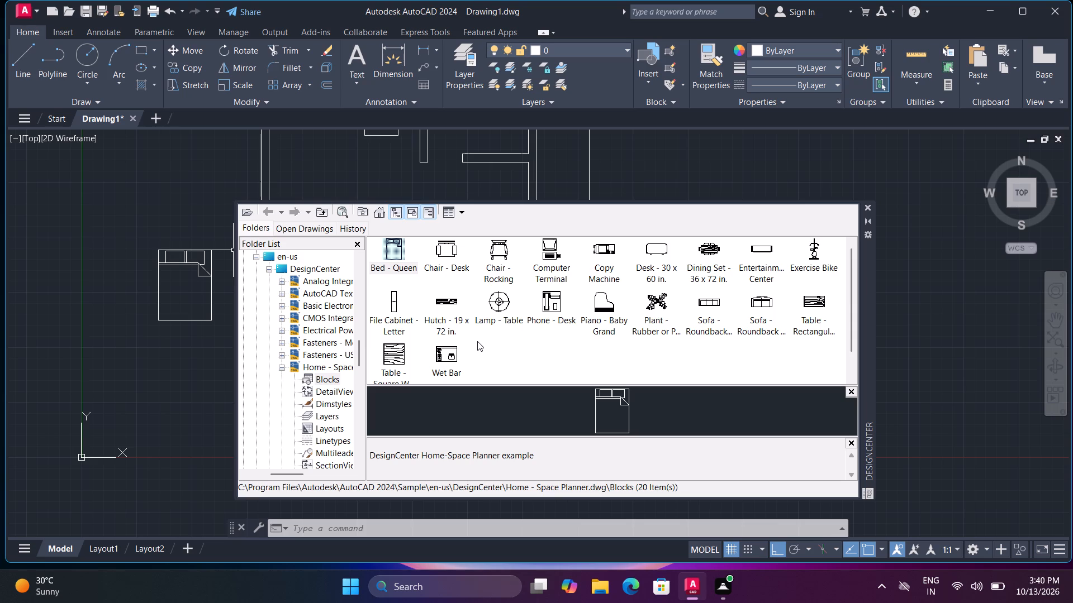
Place the File Cabinet - Letter, Table - Square Woodgrain 42 x 42 in. and Desk - 30 x 60 in. blocks around the bed.
scroll(477, 343, "down", 1)
scroll(477, 343, "up", 2)
left_click_drag(394, 303, 96, 282)
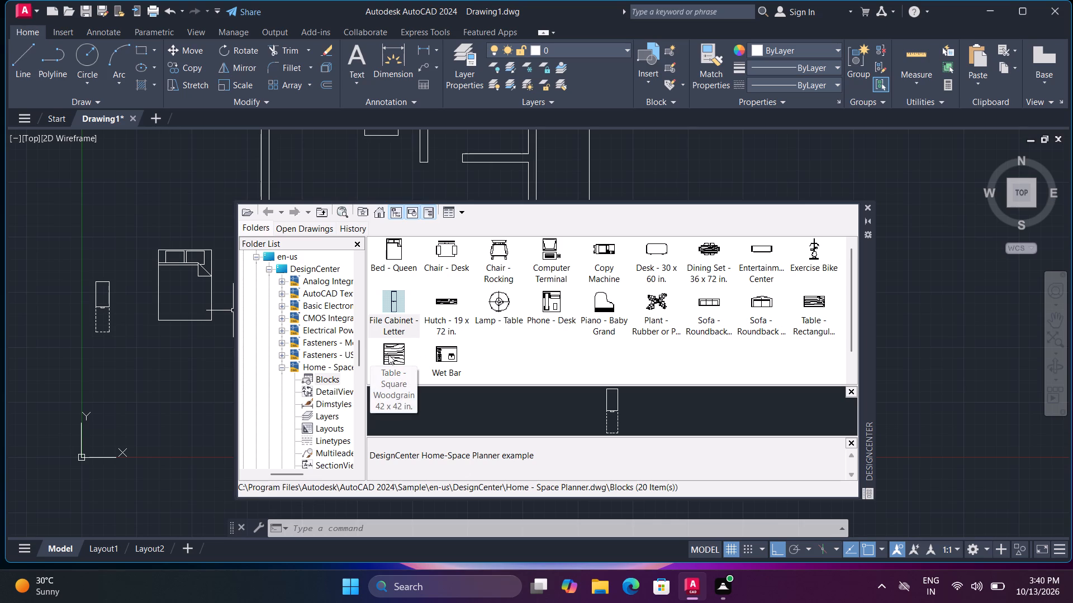
left_click_drag(388, 355, 122, 360)
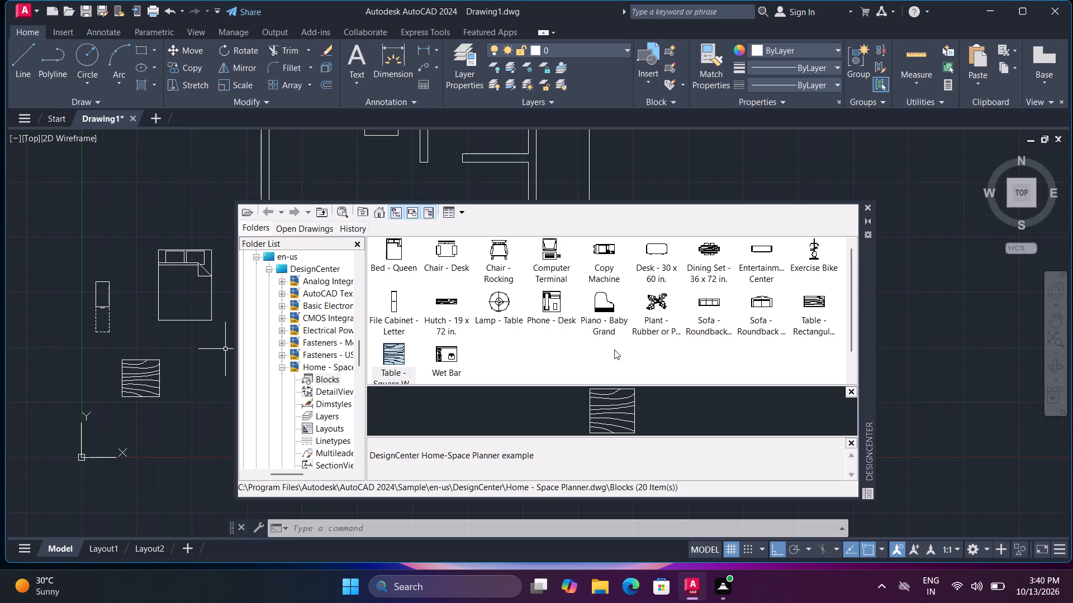
left_click_drag(661, 249, 460, 248)
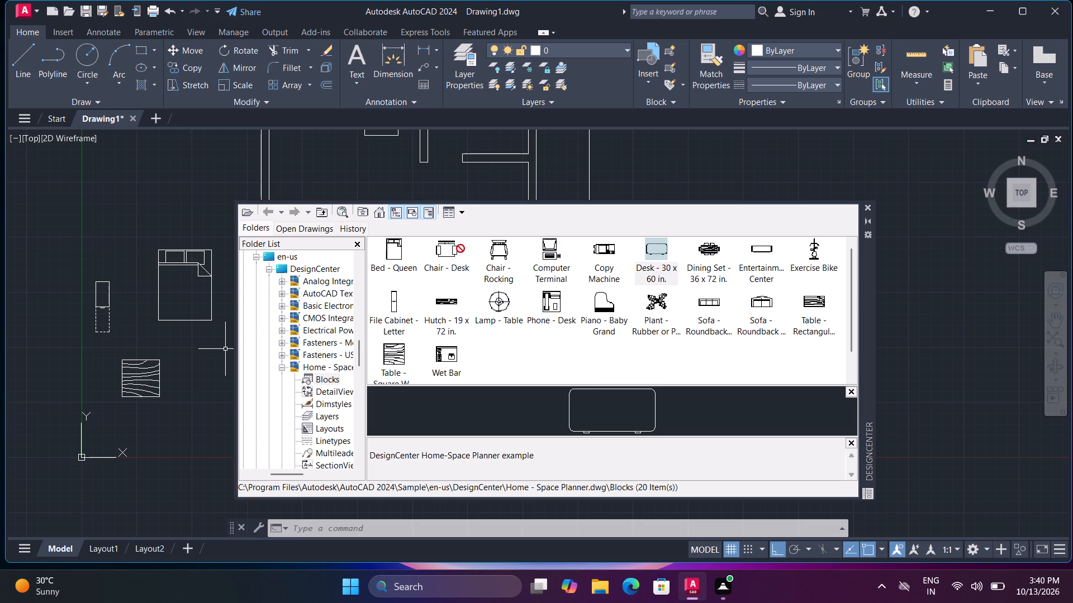
left_click_drag(460, 248, 180, 198)
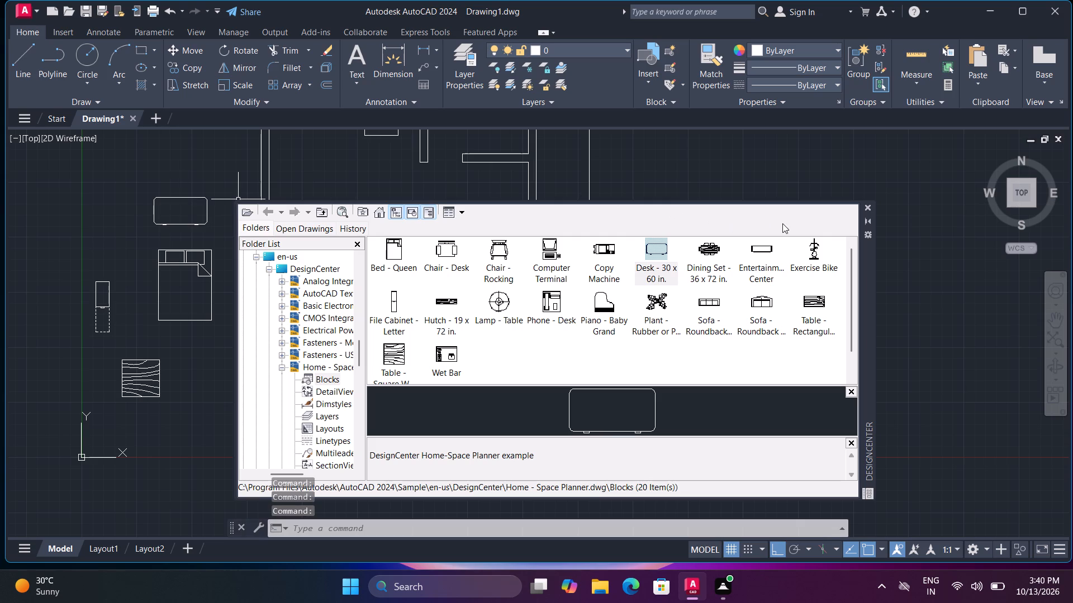
Insert the Car - sedan side block from the DesignCenter's Landscaping drawing beside the desk and bed, left of the plan.
left_click(379, 214)
double_click(493, 259)
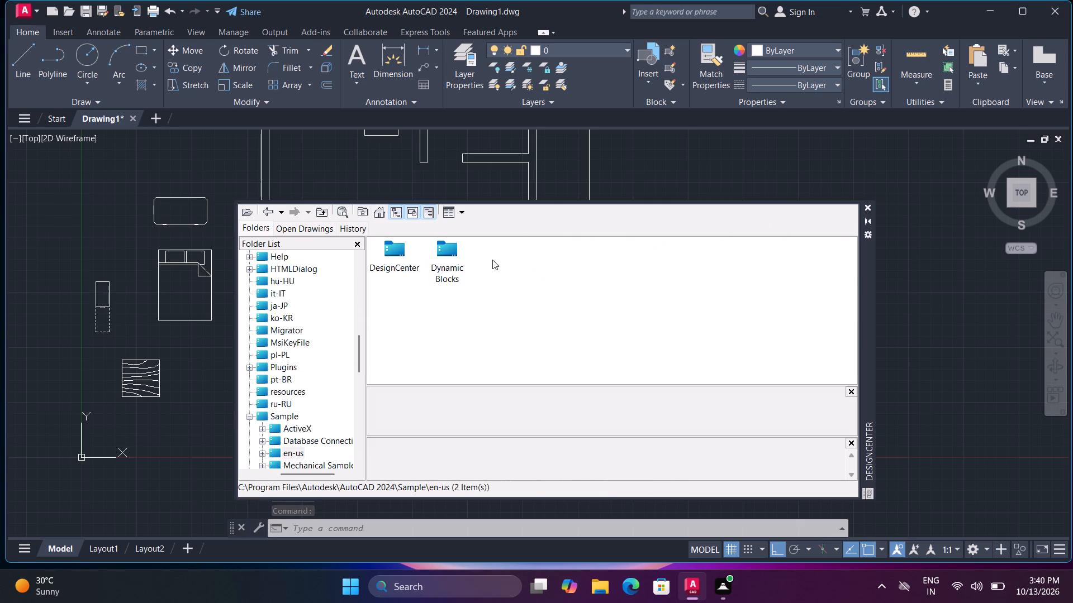
double_click(397, 248)
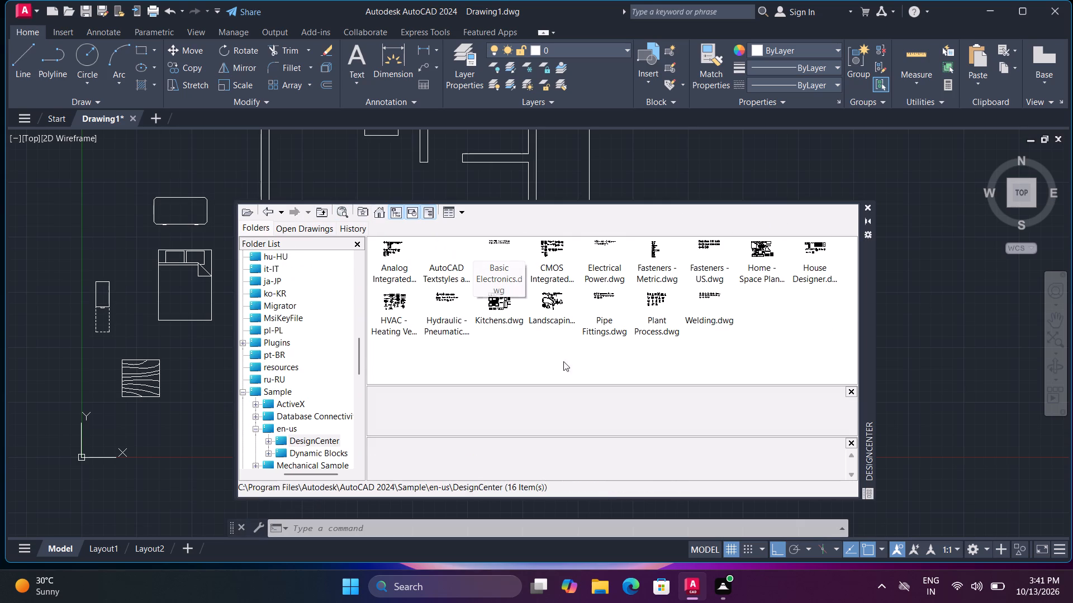
double_click(541, 307)
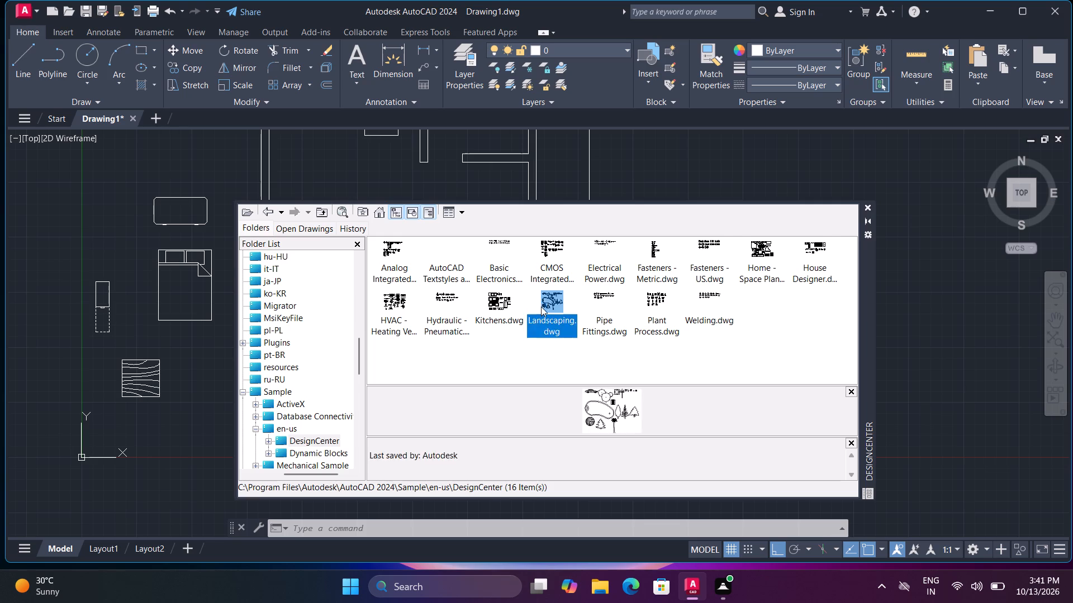
double_click(391, 251)
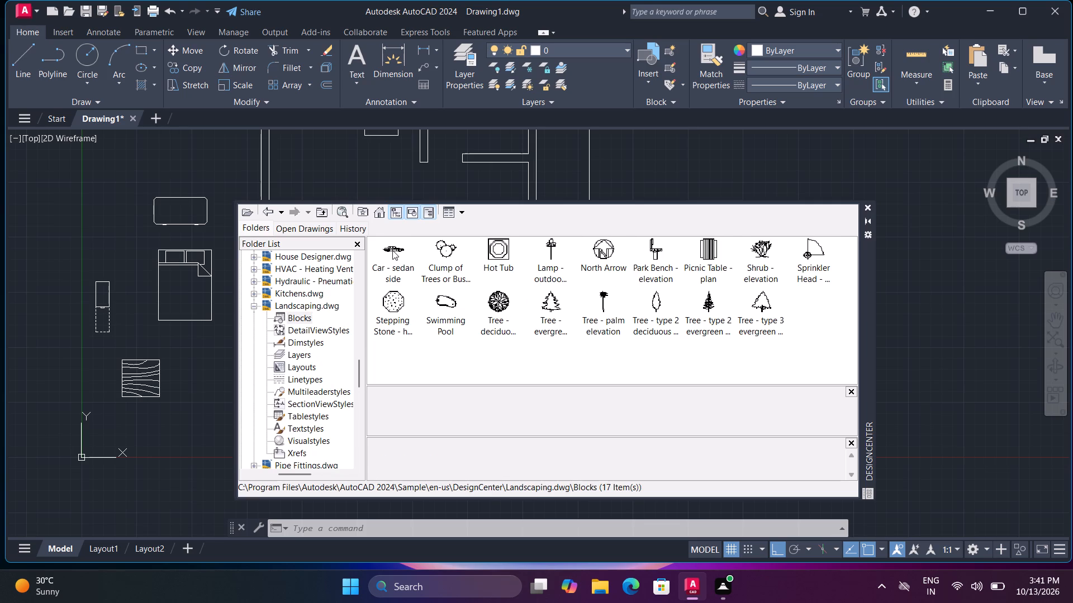
left_click_drag(392, 250, 148, 260)
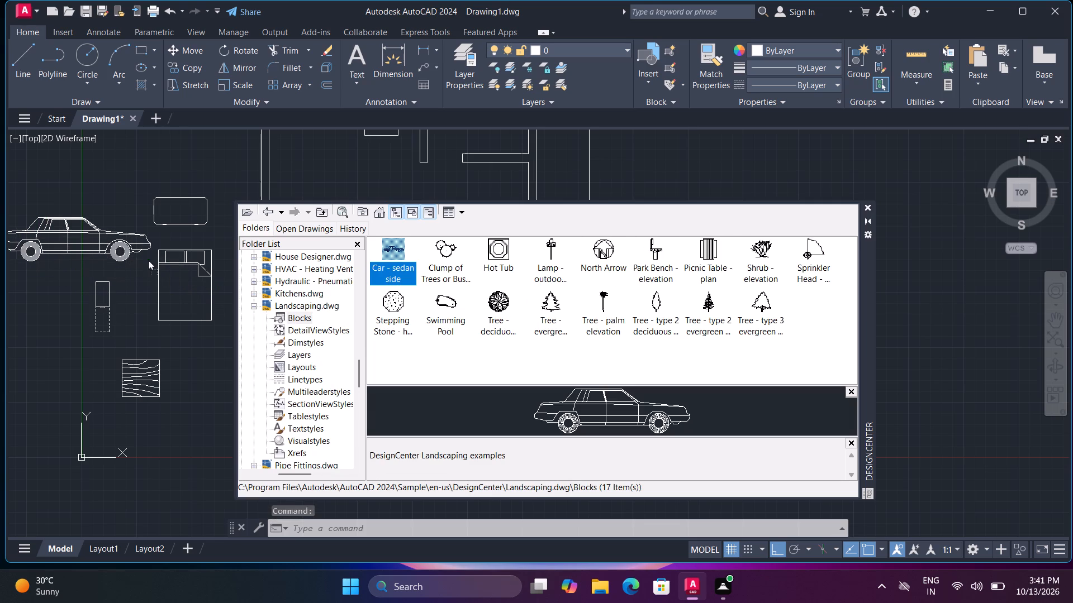
left_click_drag(148, 260, 145, 258)
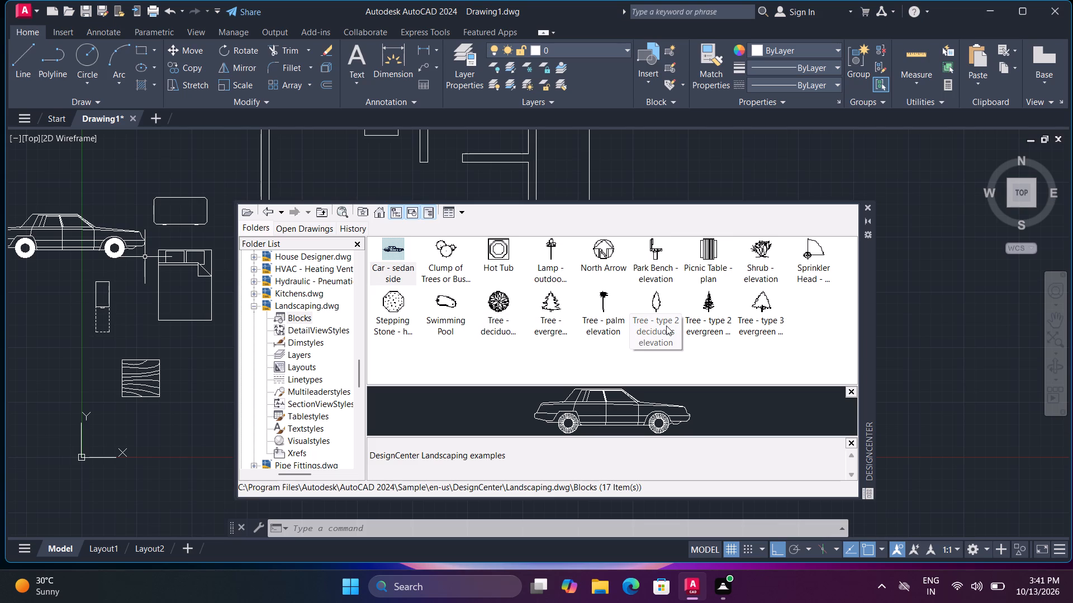
Examine the blocks in the Basic Electronics, Analog Integrated Circuits, and AutoCAD Textstyles and Linetypes sample drawings.
left_click(265, 214)
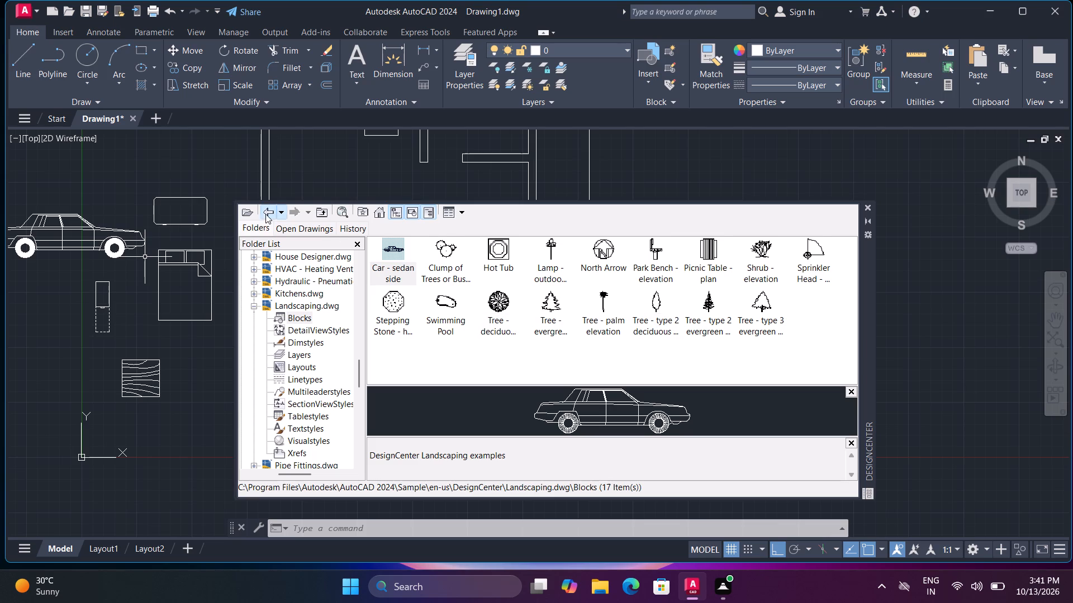
left_click(263, 212)
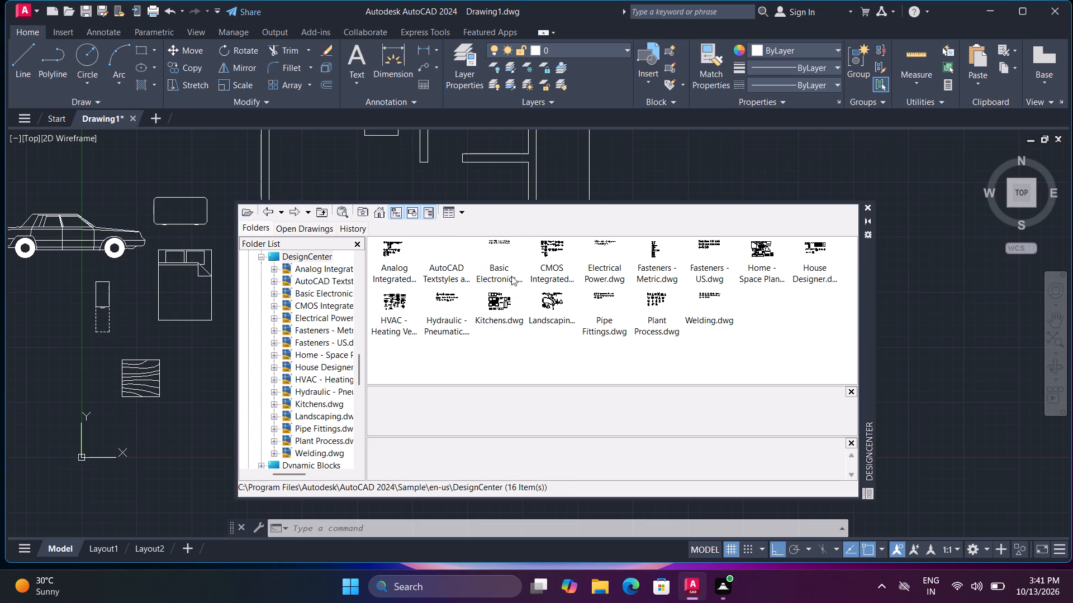
double_click(508, 257)
double_click(507, 255)
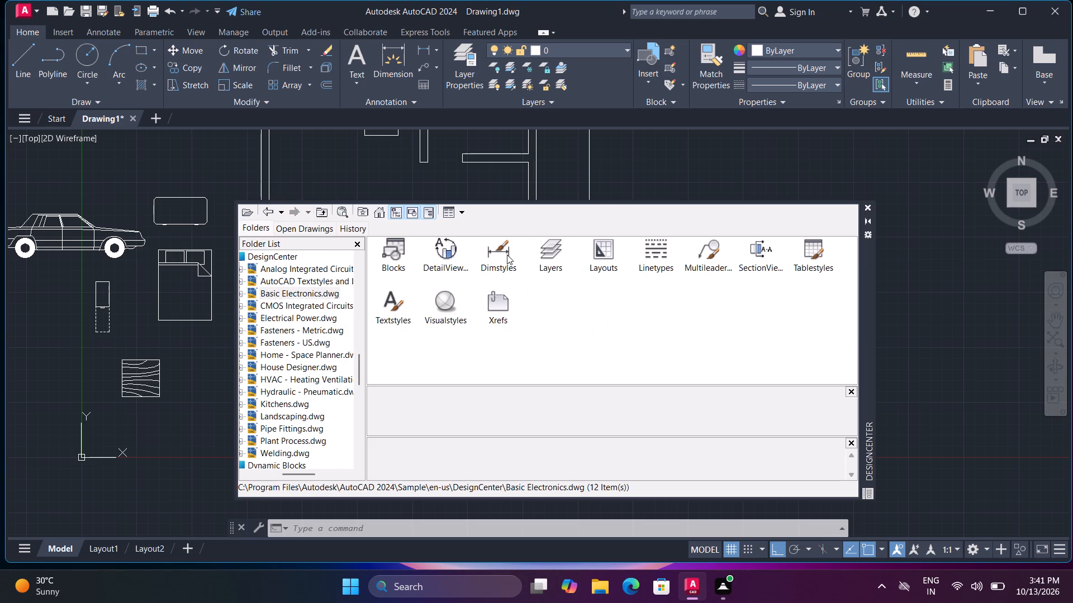
double_click(398, 253)
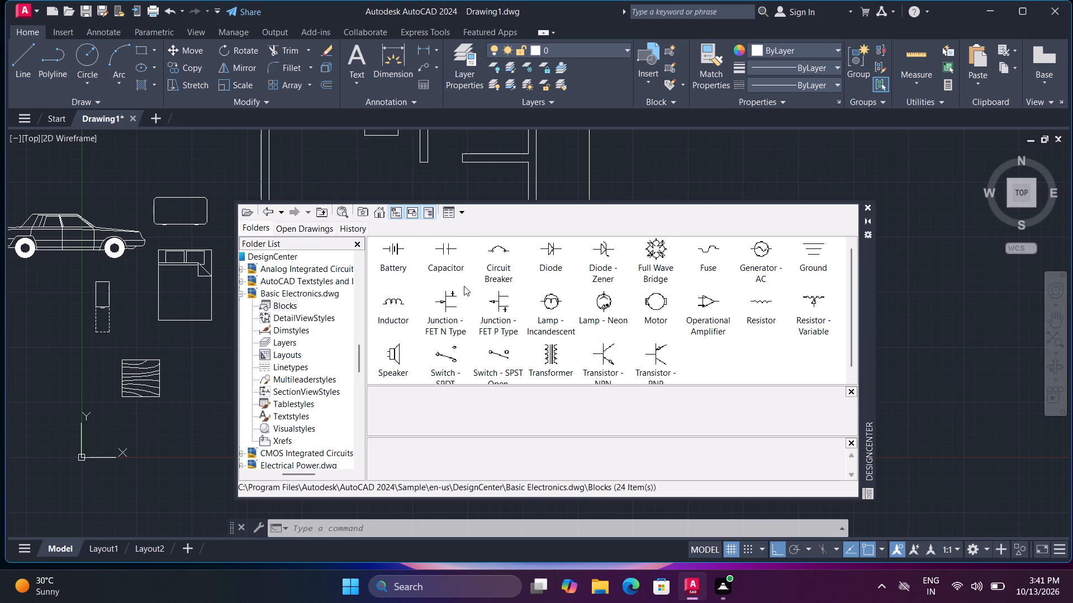
left_click(267, 212)
left_click(267, 212)
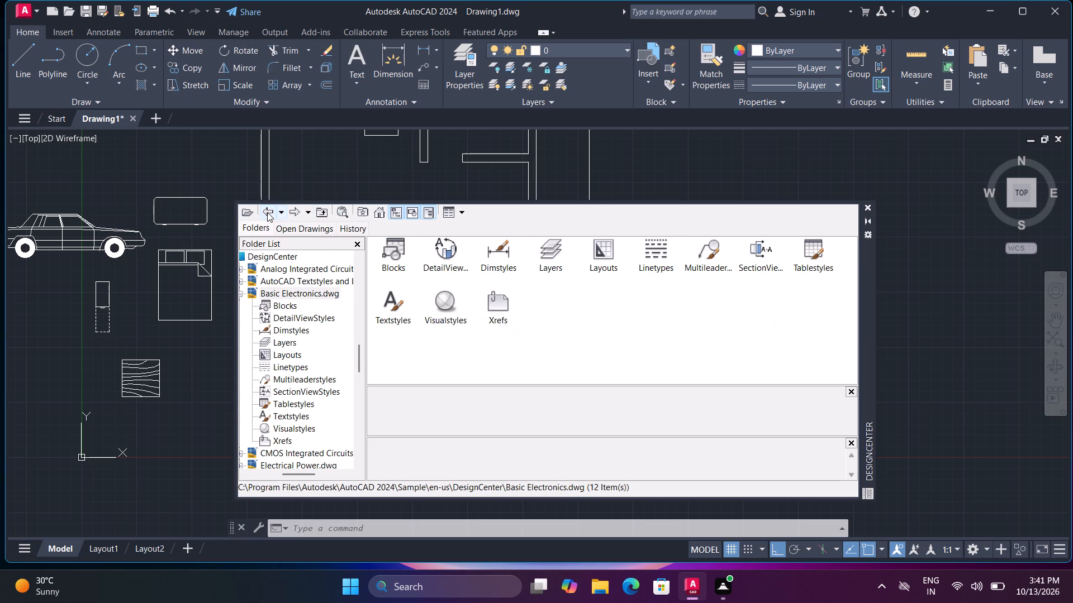
left_click(267, 212)
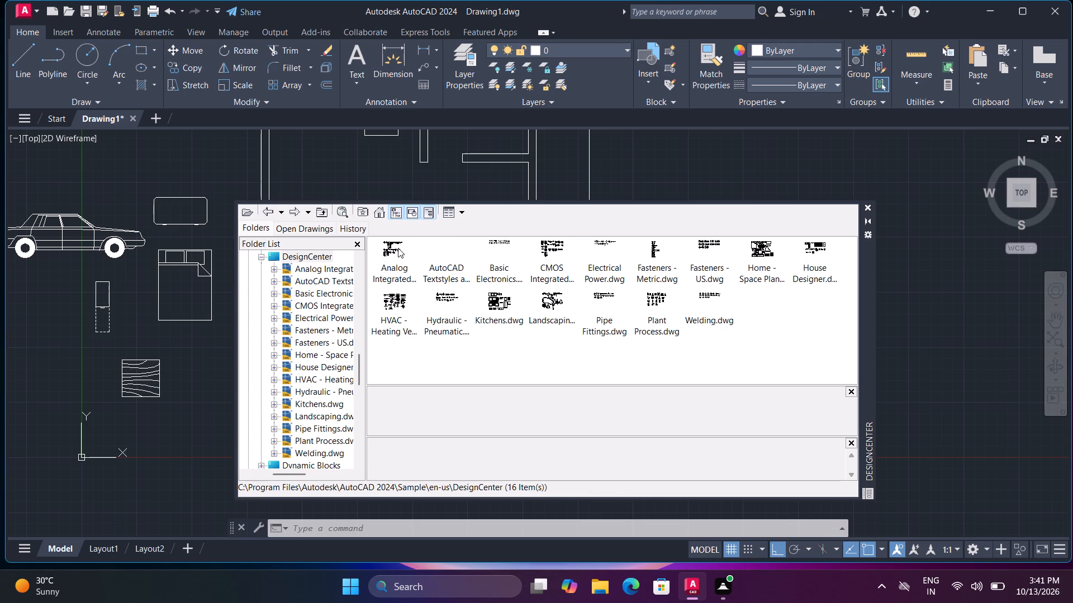
double_click(398, 248)
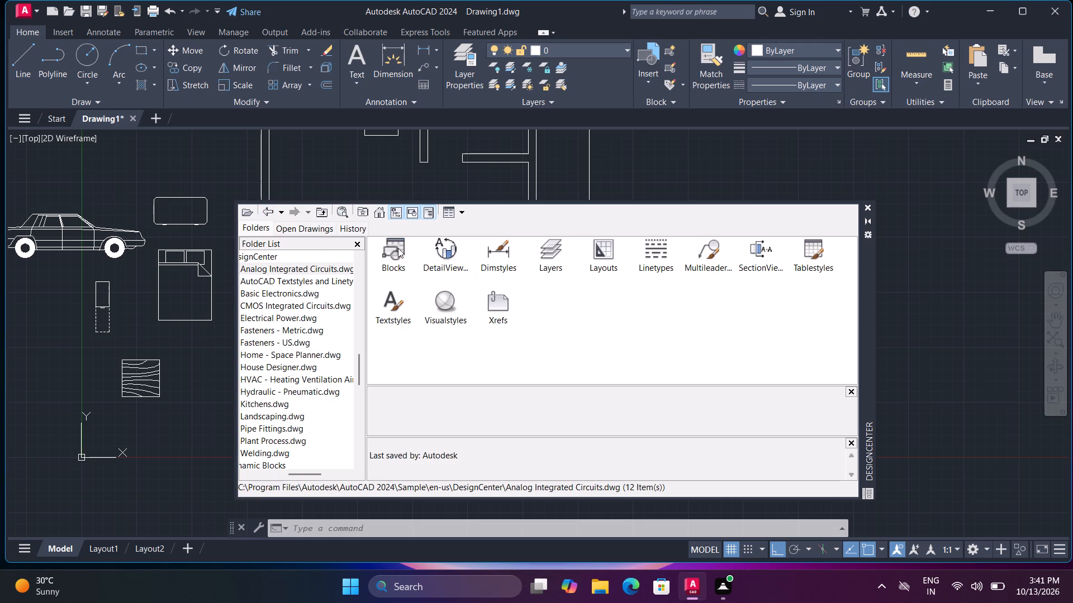
double_click(399, 251)
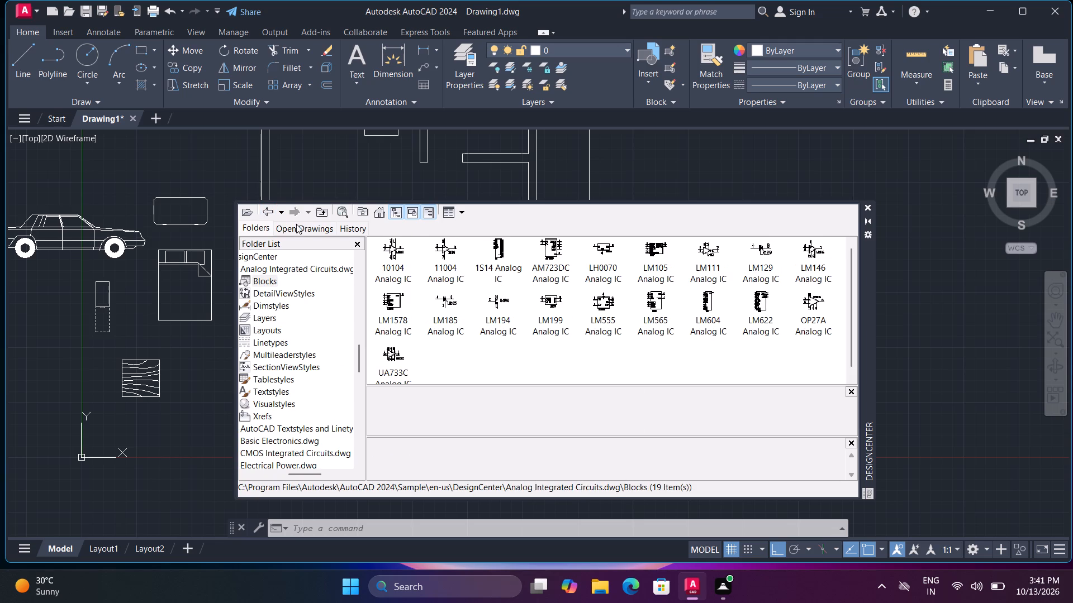
left_click(272, 213)
left_click(272, 213)
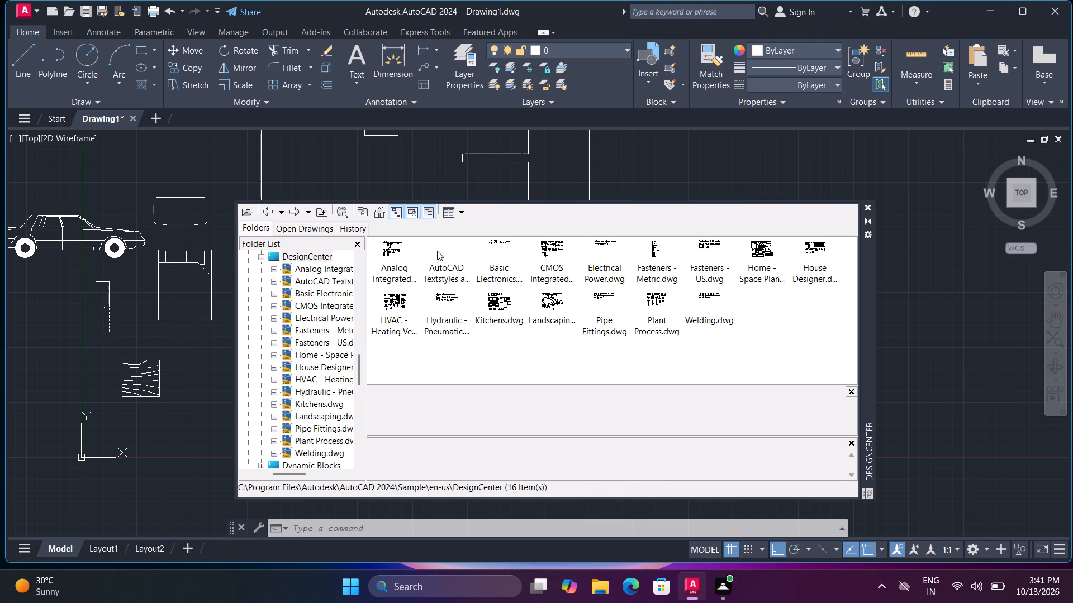
double_click(441, 252)
double_click(397, 253)
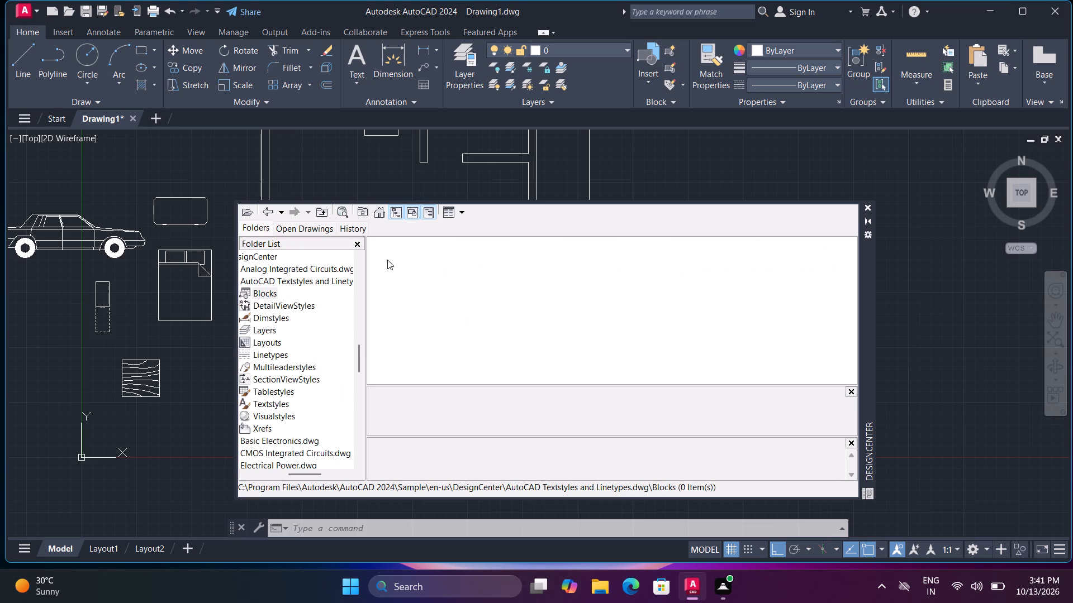
double_click(270, 218)
left_click(270, 218)
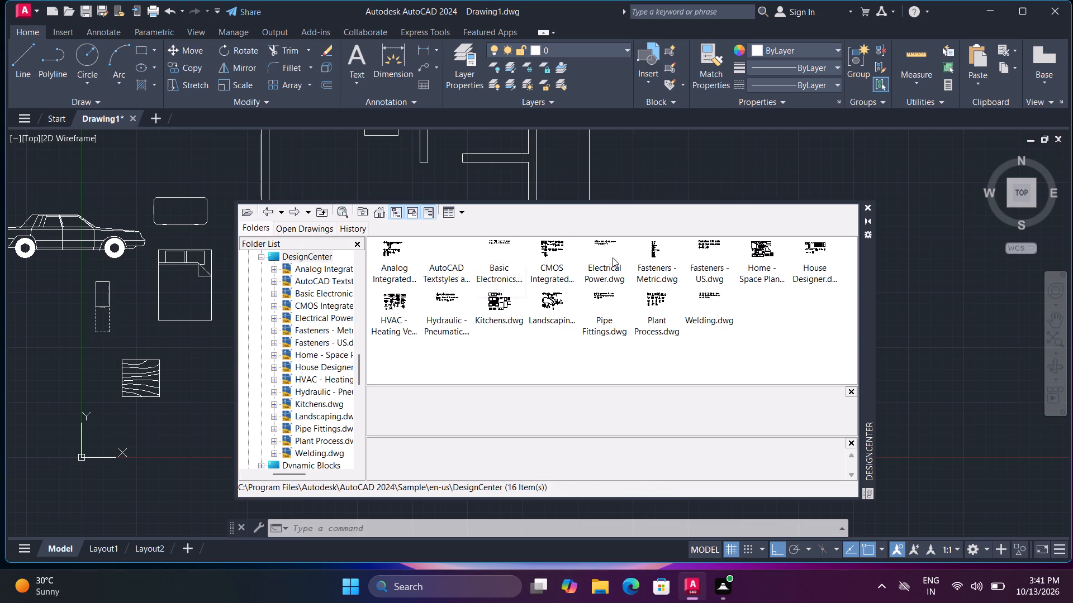
Insert the Window - Wood Frame 36 in. Wide plan block from House Designer.dwg left of the square table, and close DesignCenter.
double_click(813, 253)
left_click(803, 248)
double_click(801, 247)
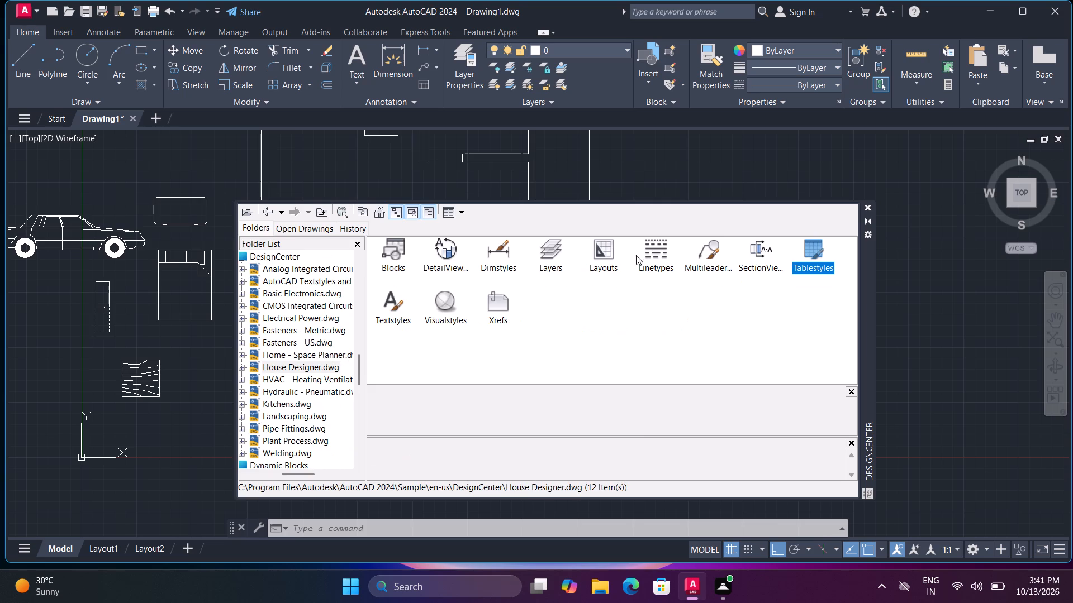
double_click(383, 249)
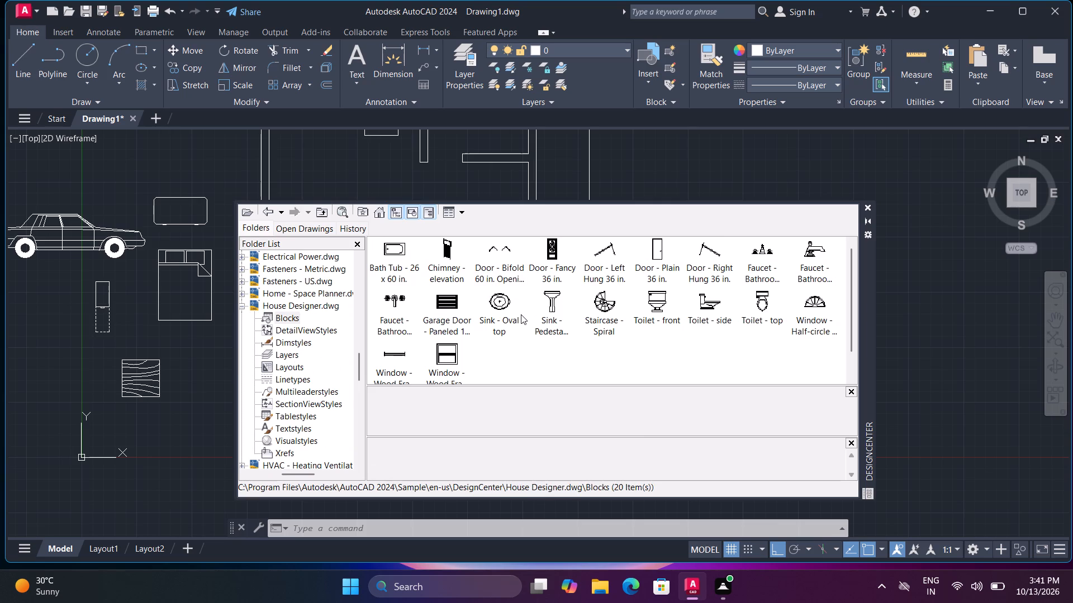
scroll(531, 324, "down", 1)
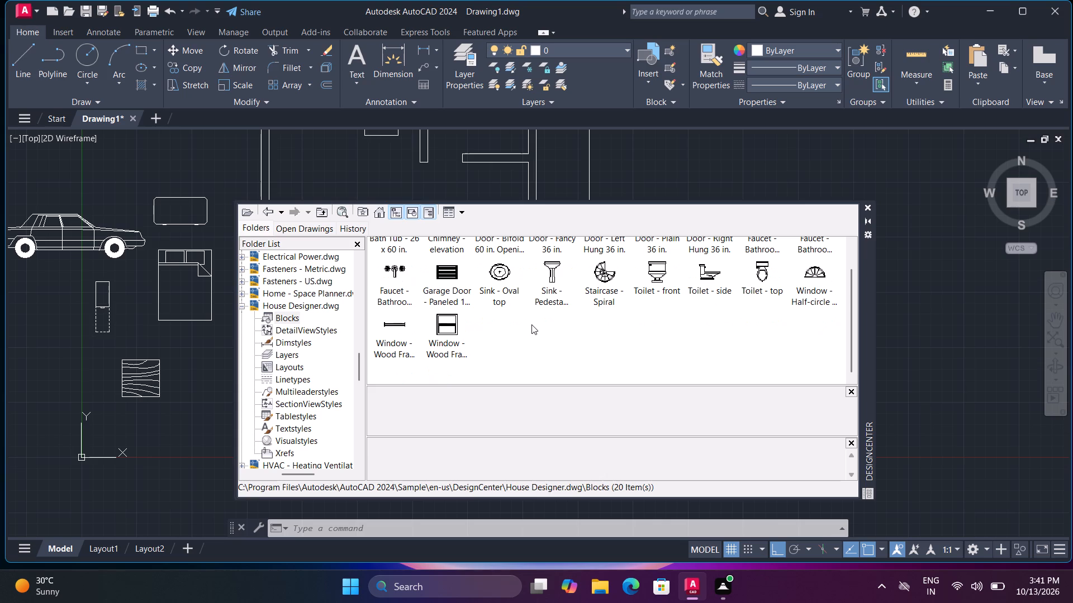
left_click_drag(396, 322, 188, 356)
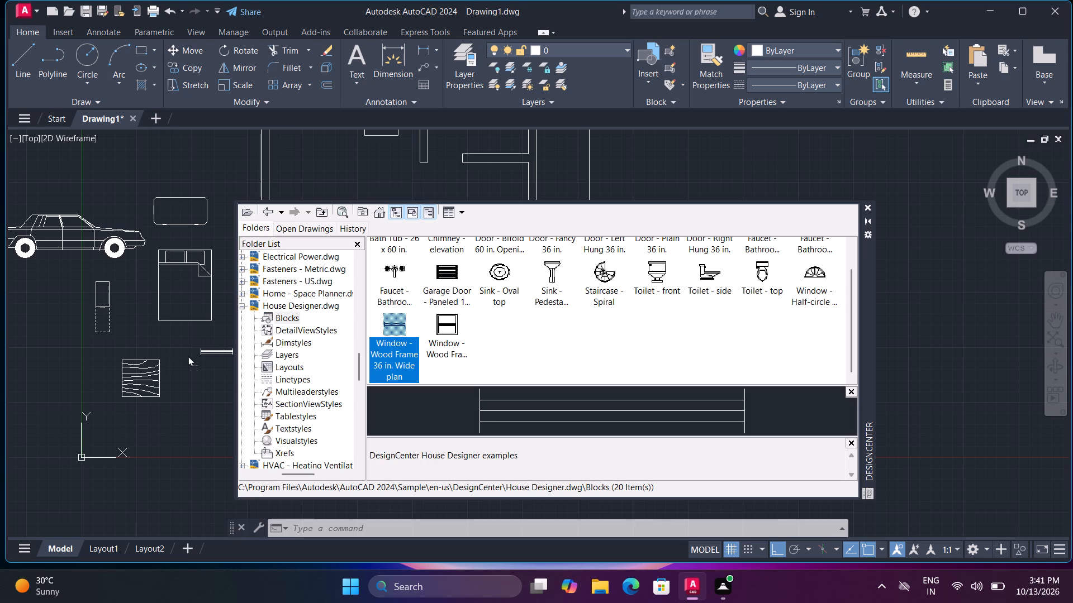
left_click_drag(188, 356, 54, 363)
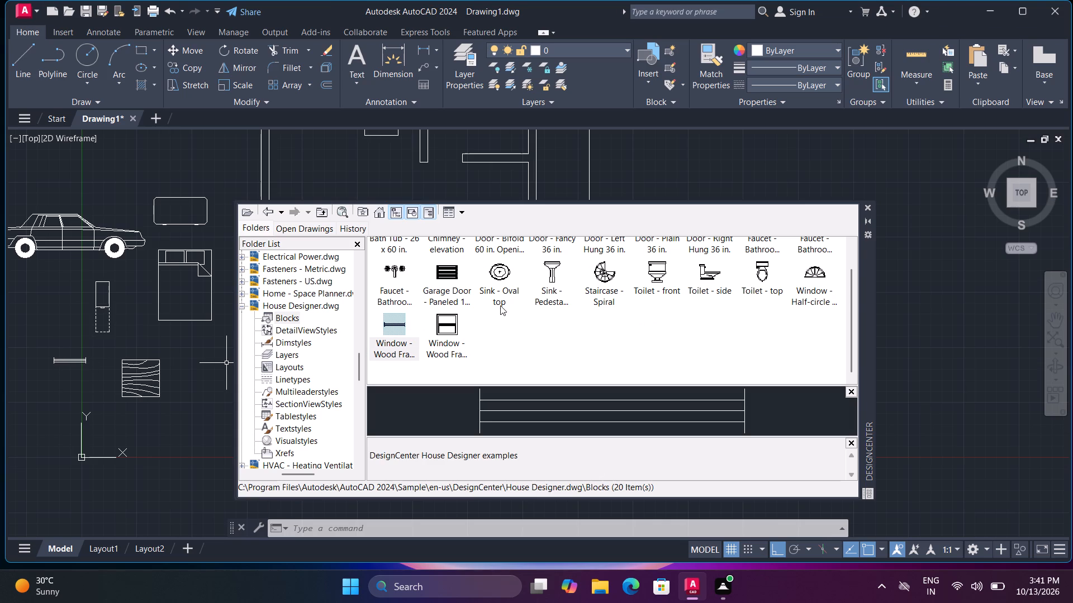
left_click(865, 209)
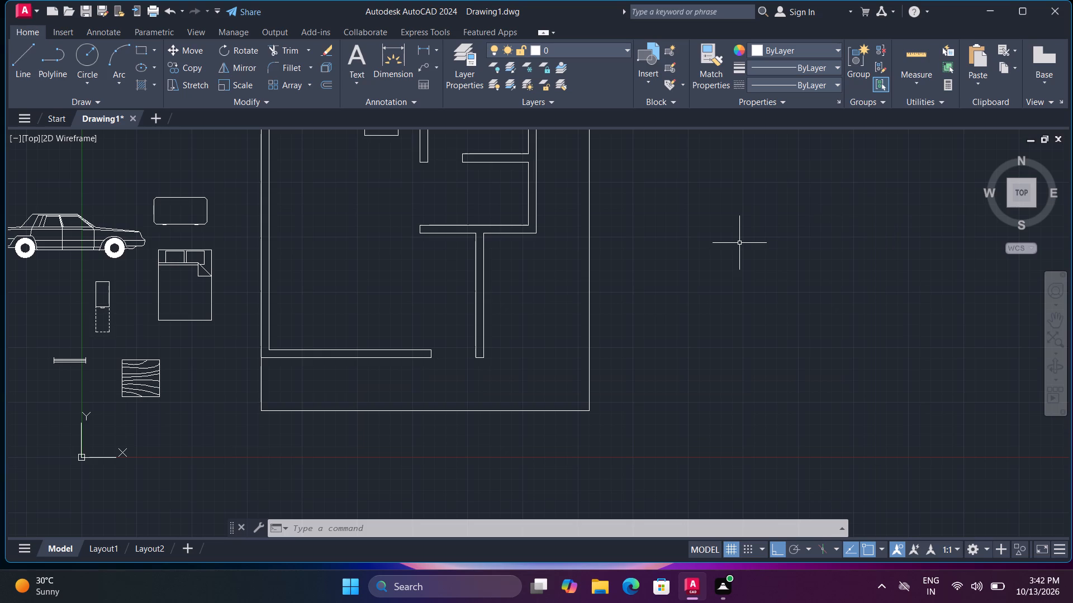
Place the Door - Imperial block from the architectural tool palette in the empty space right of the plot boundary, and close the palettes.
key("ctrl+3")
left_click_drag(592, 124, 760, 250)
key("Escape")
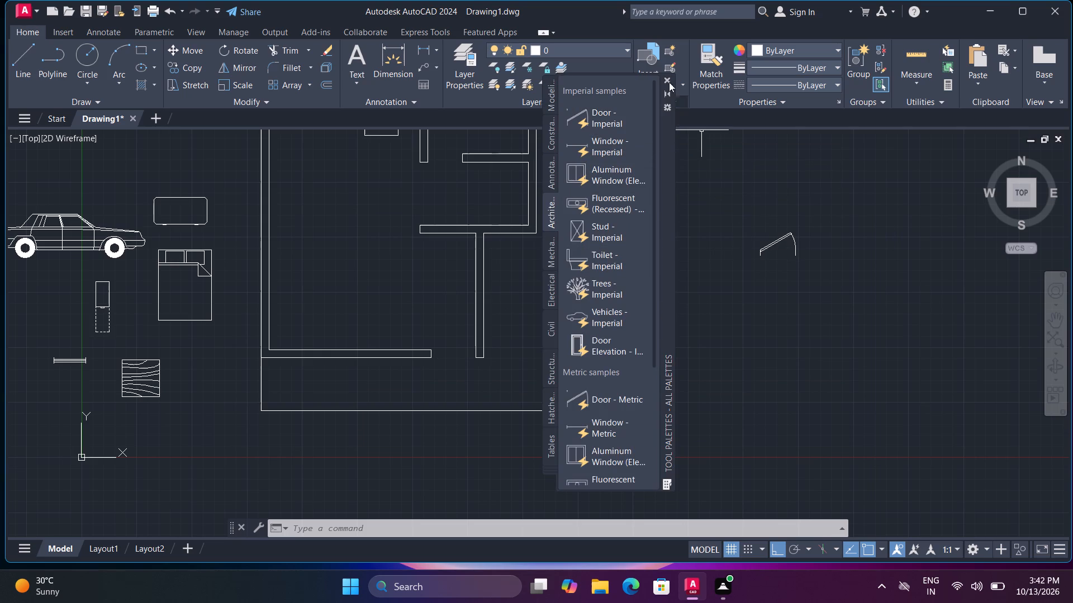
left_click(668, 79)
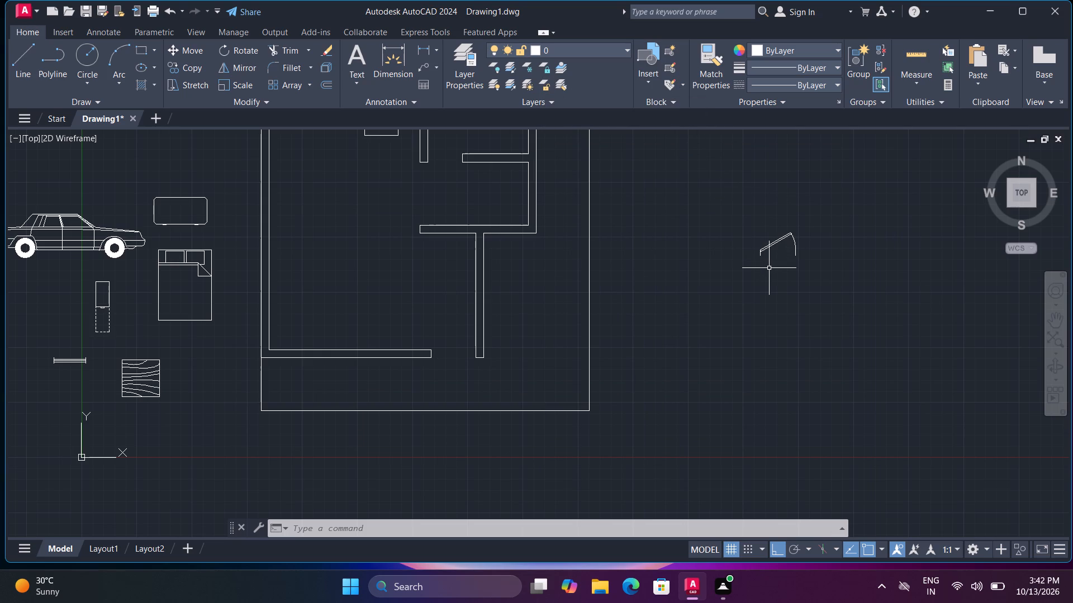
Rotate the side-view sedan block 90° about a point on its underside so that it stands upright.
left_click(91, 242)
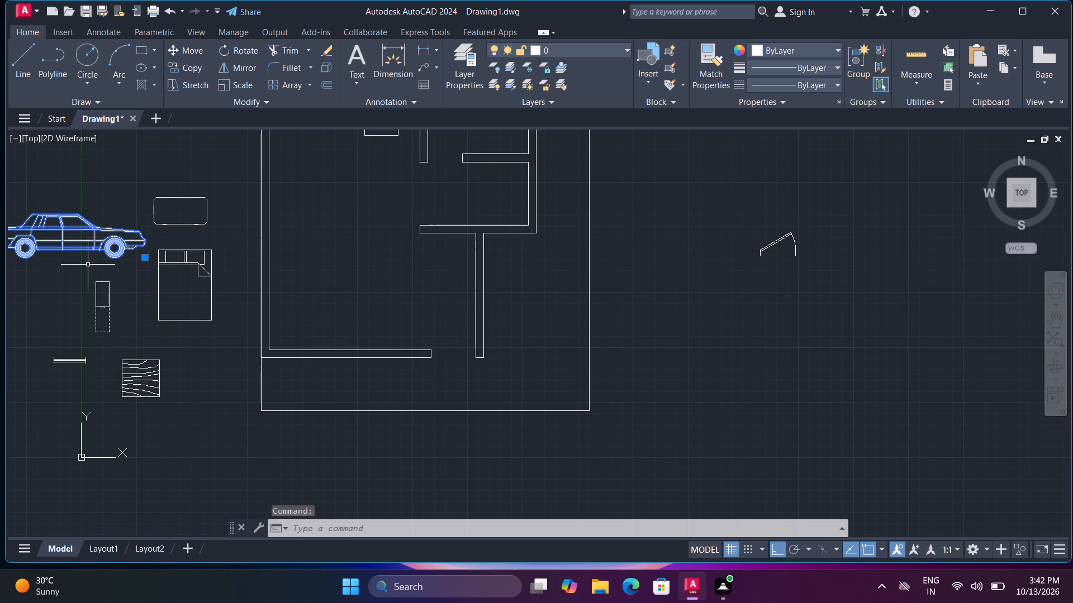
middle_click_drag(146, 266, 262, 249)
left_click(261, 242)
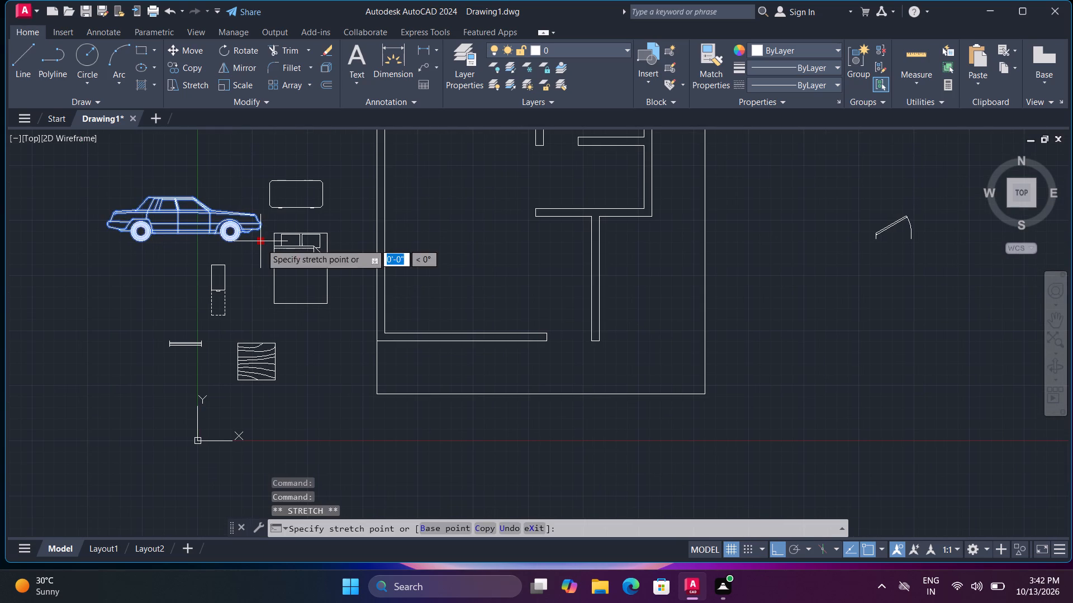
key("Escape")
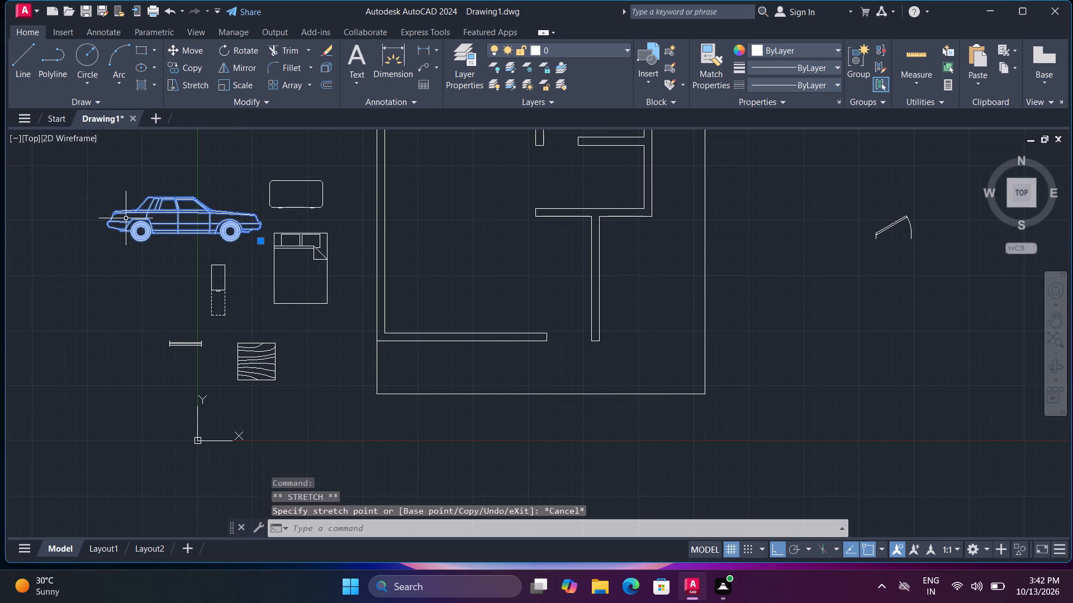
type("ro")
key("space")
left_click(174, 232)
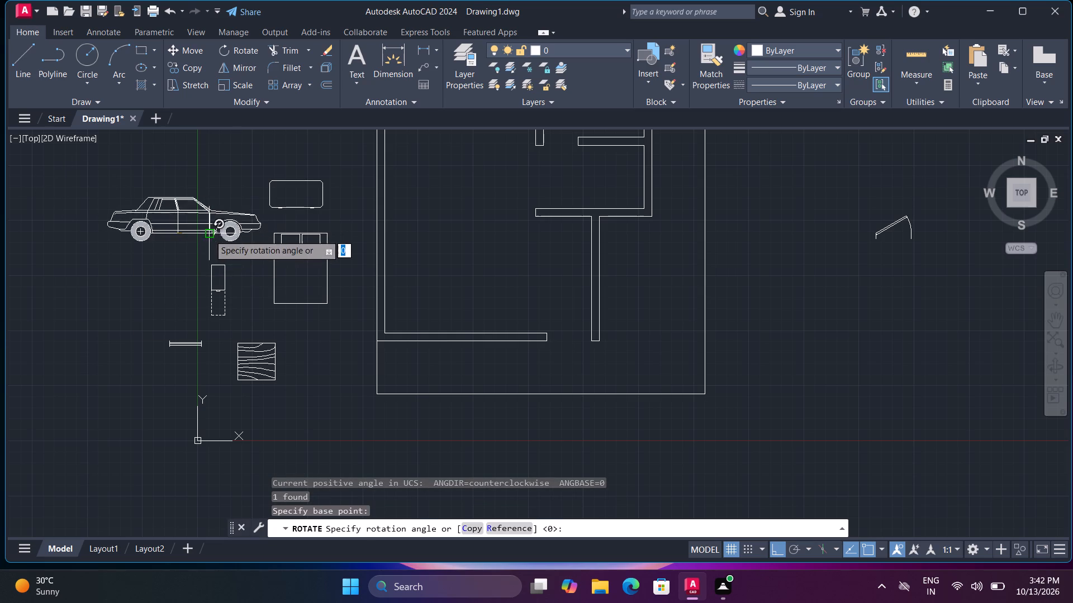
left_click(187, 182)
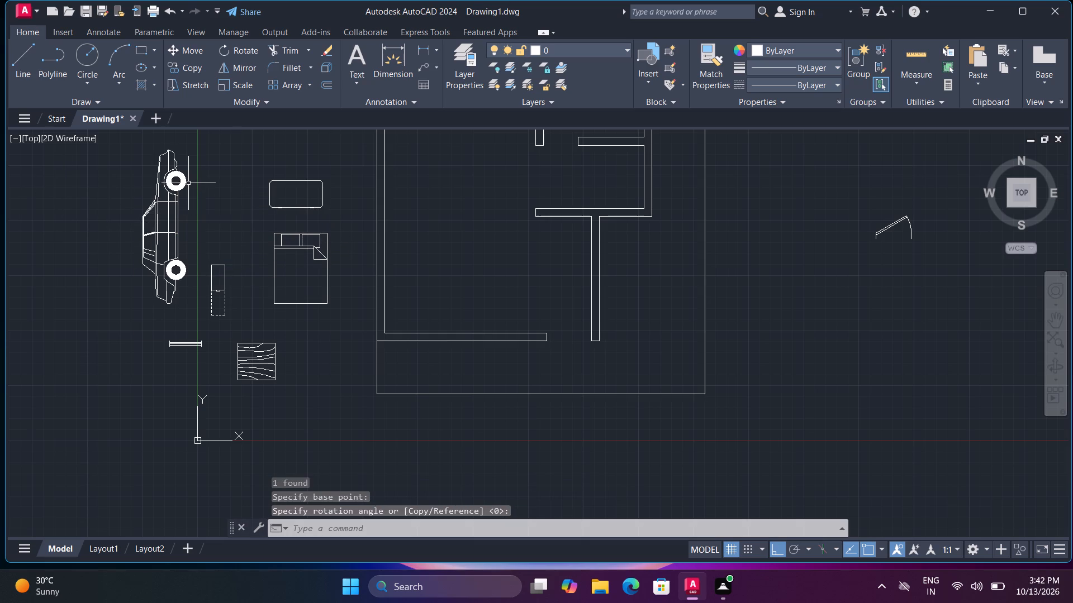
key("Escape")
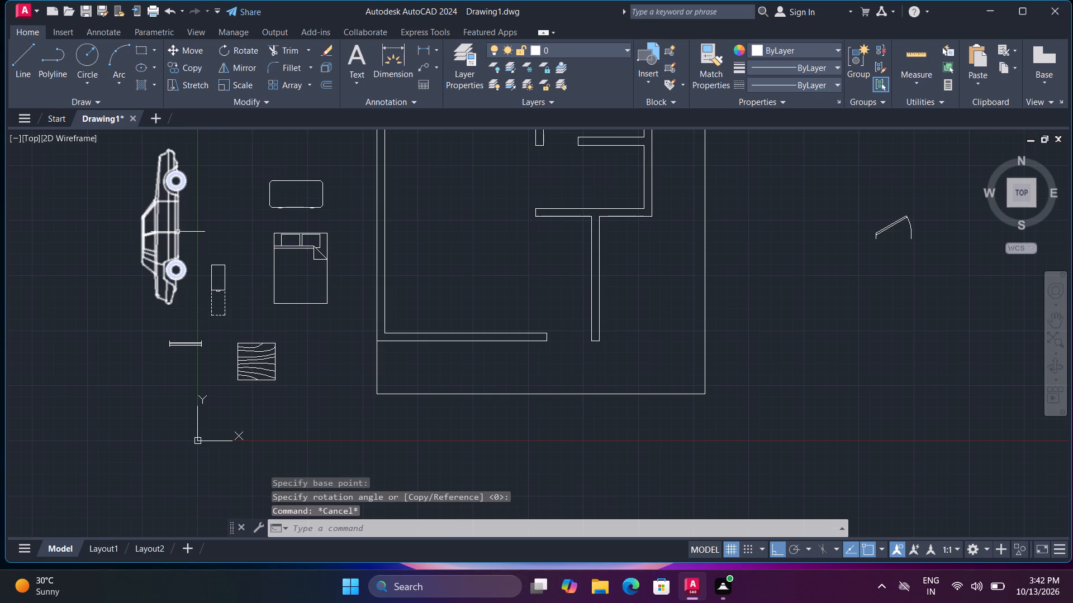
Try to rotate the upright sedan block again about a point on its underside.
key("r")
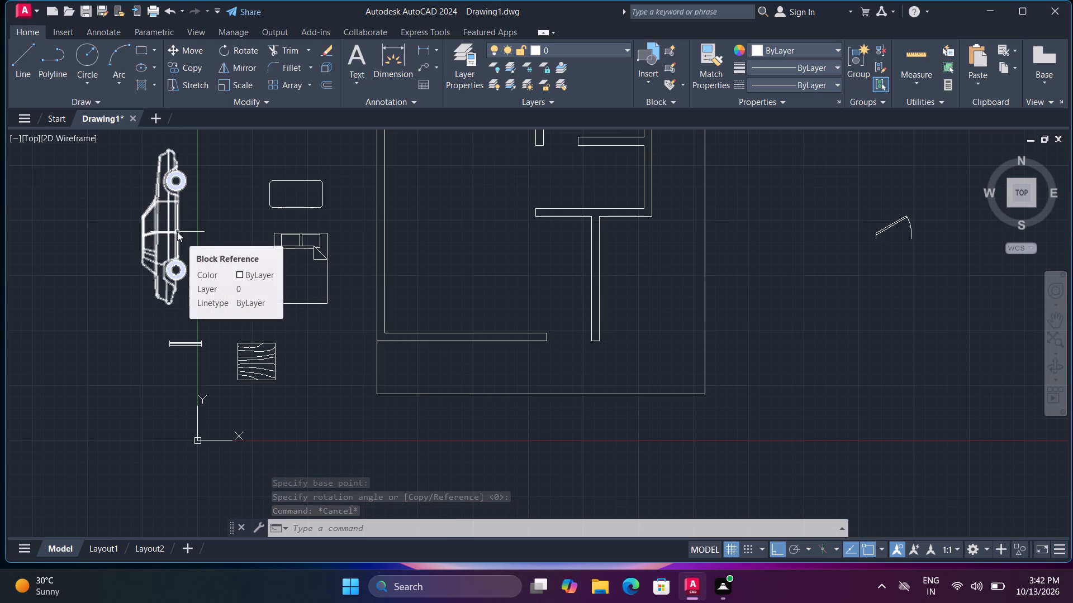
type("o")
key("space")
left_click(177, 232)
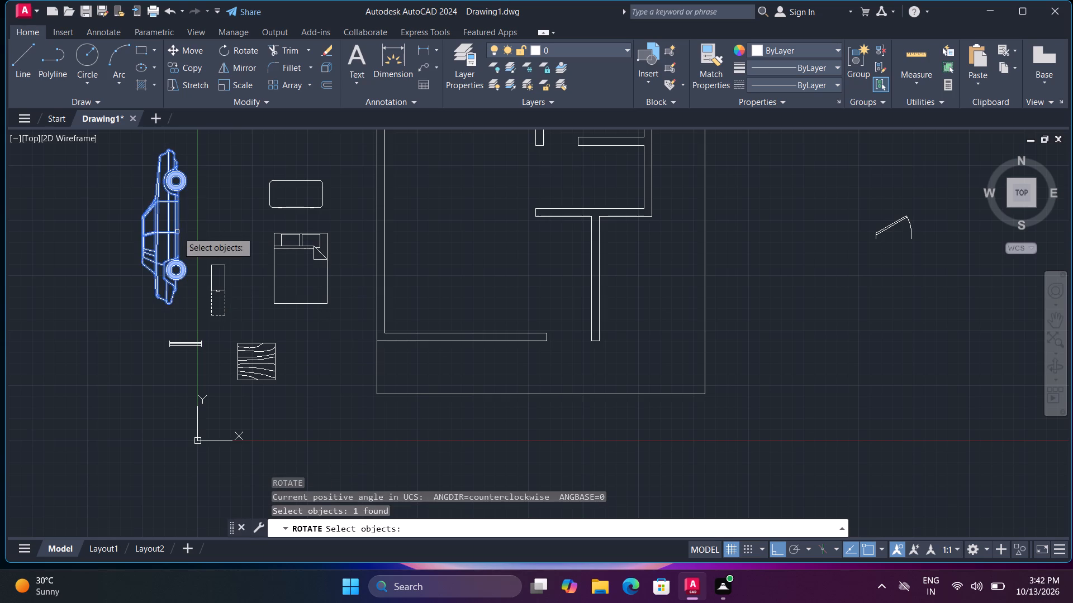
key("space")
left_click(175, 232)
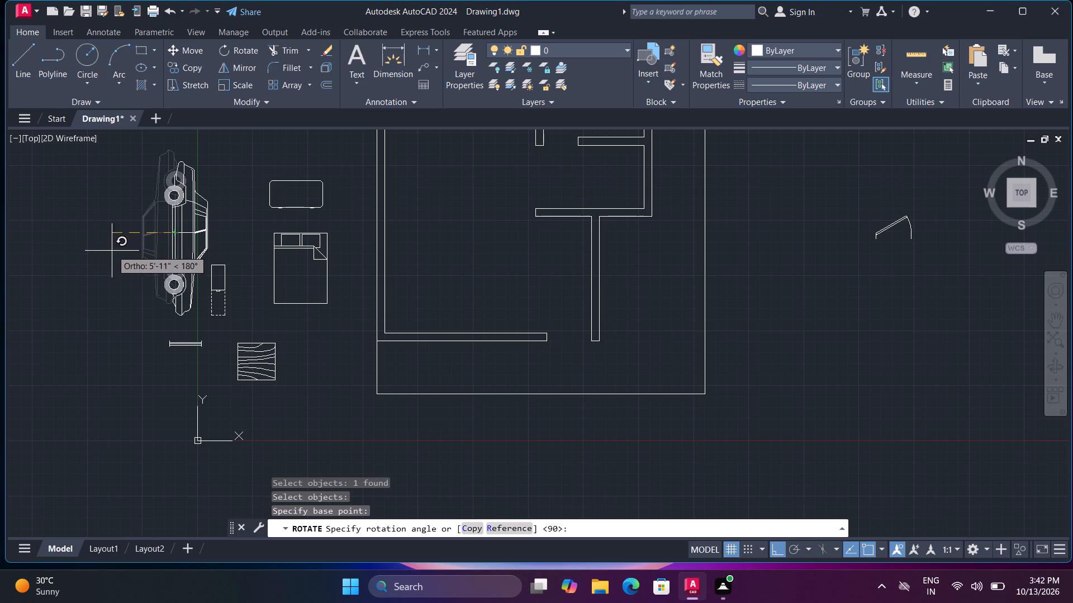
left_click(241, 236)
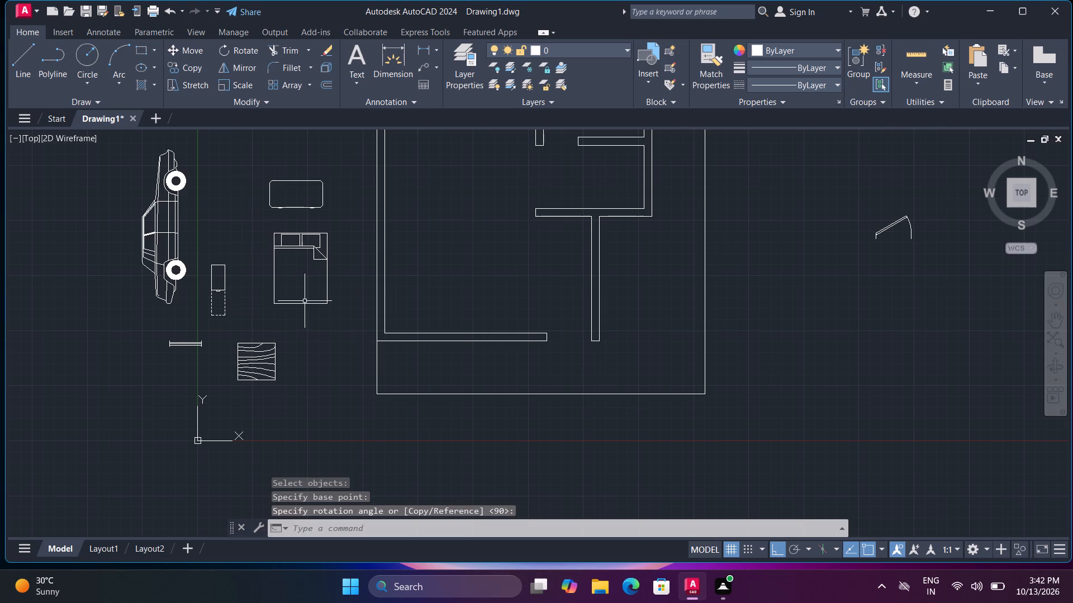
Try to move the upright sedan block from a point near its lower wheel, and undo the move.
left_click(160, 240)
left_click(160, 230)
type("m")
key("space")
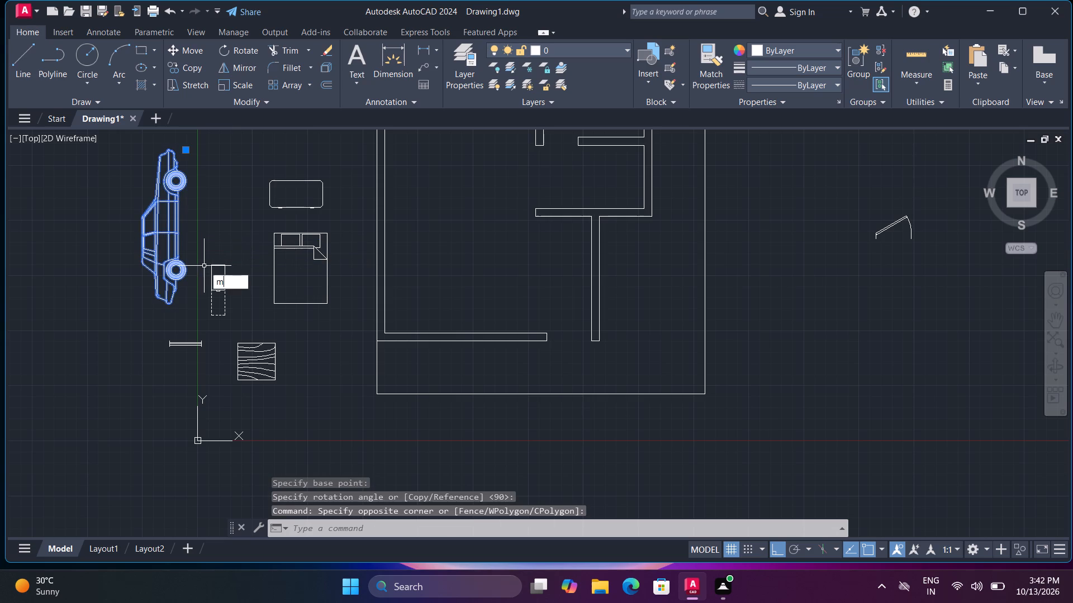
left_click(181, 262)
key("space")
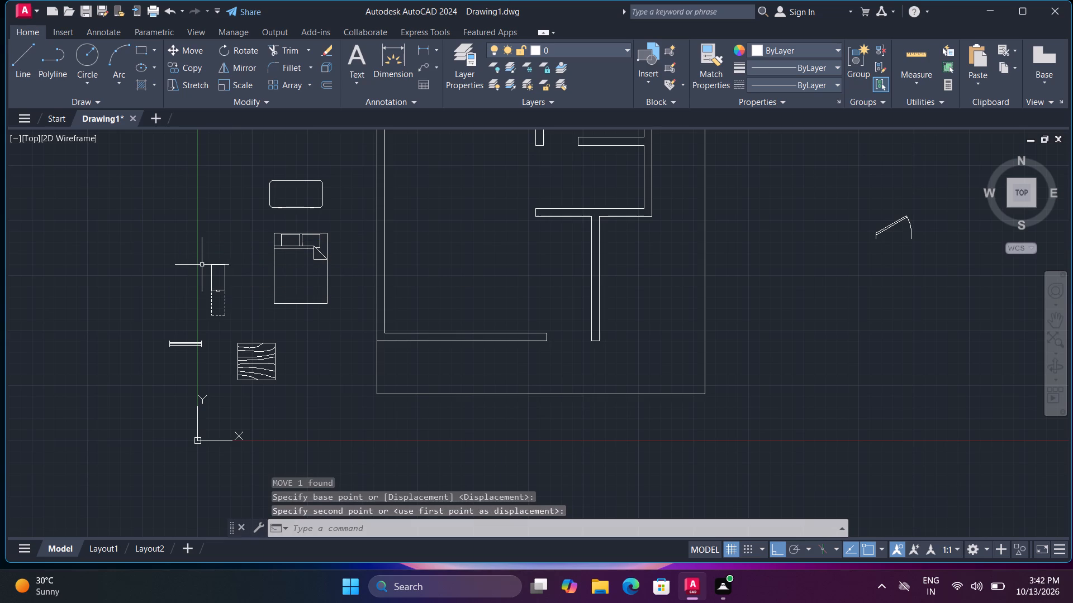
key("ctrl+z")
Move the sedan about 46'-2" with Ortho off into the plot's lower-right corner, between the short vertical wall and the boundary.
left_click(180, 260)
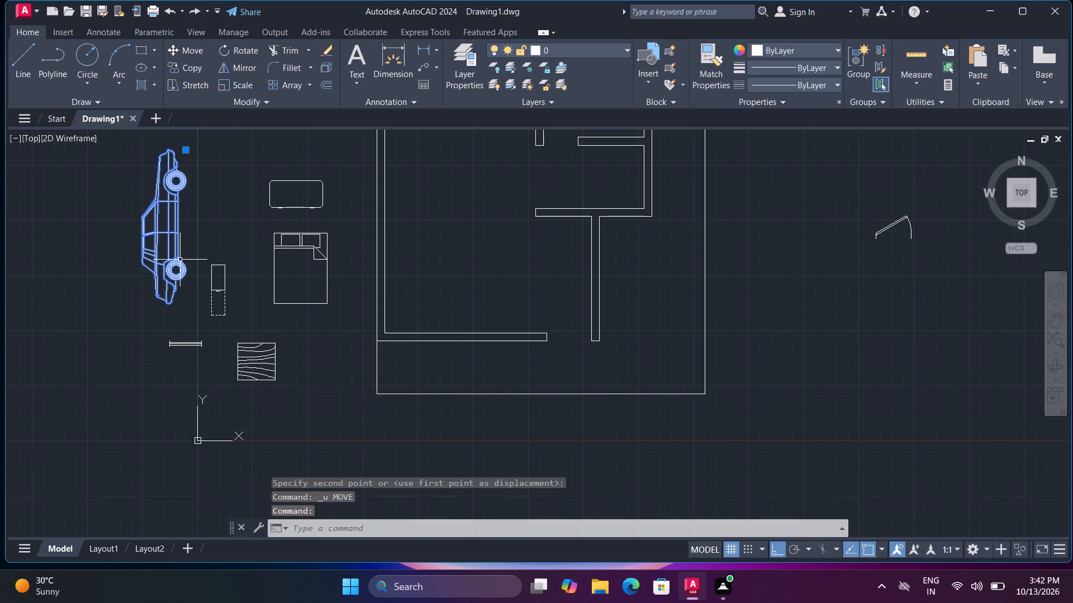
type("m")
key("space")
left_click(180, 260)
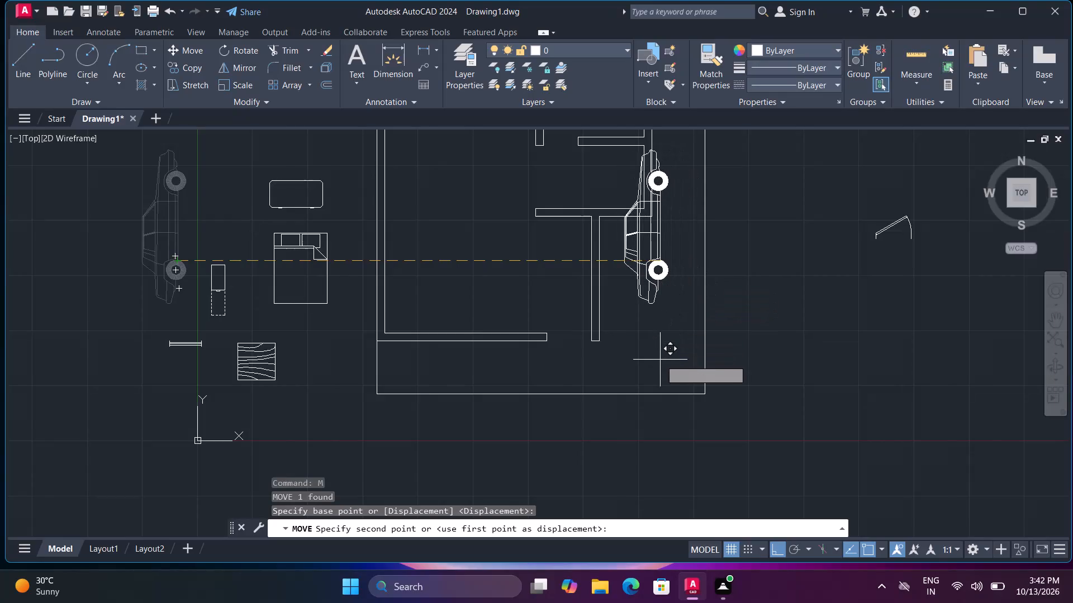
key("F9")
key("F8")
key("F9")
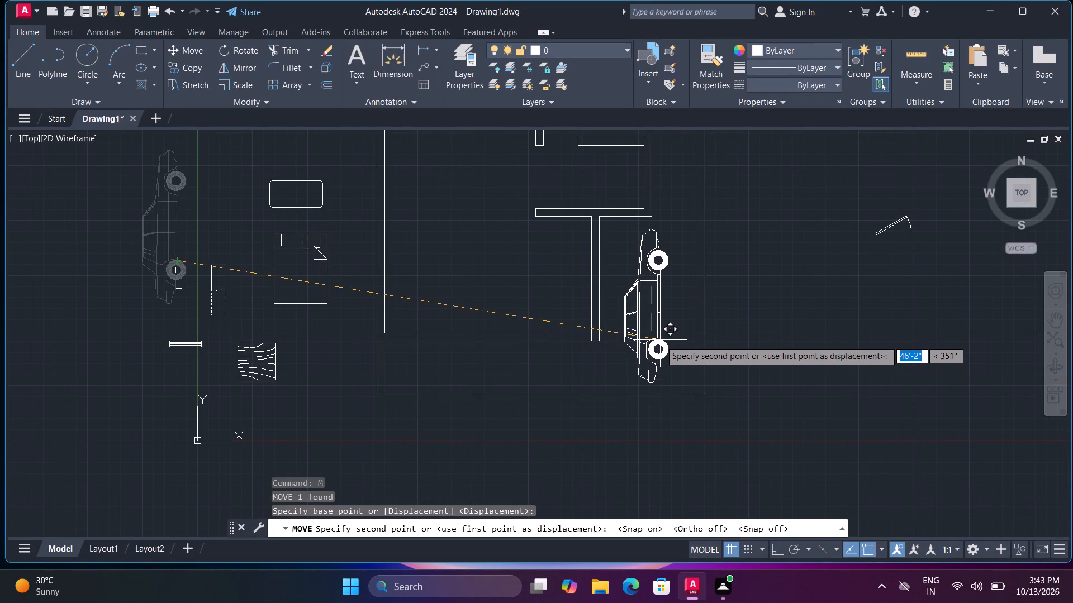
left_click(660, 340)
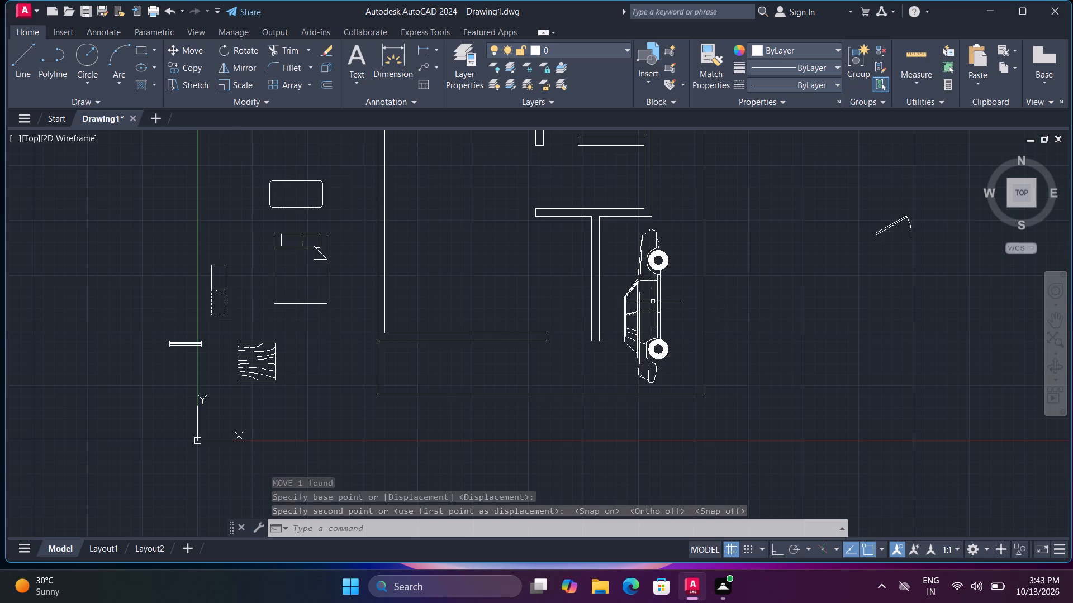
Examine the blocks in DesignCenter's CMOS Integrated Circuits and HVAC - Heating Ventilation Air Conditioning sample drawings.
key("ctrl+2")
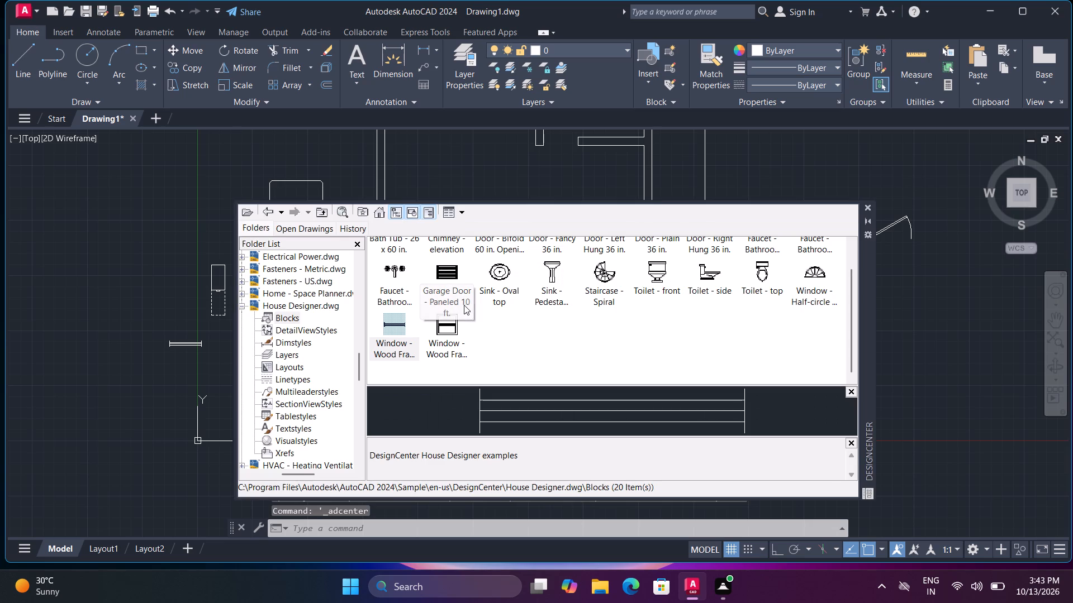
left_click(268, 214)
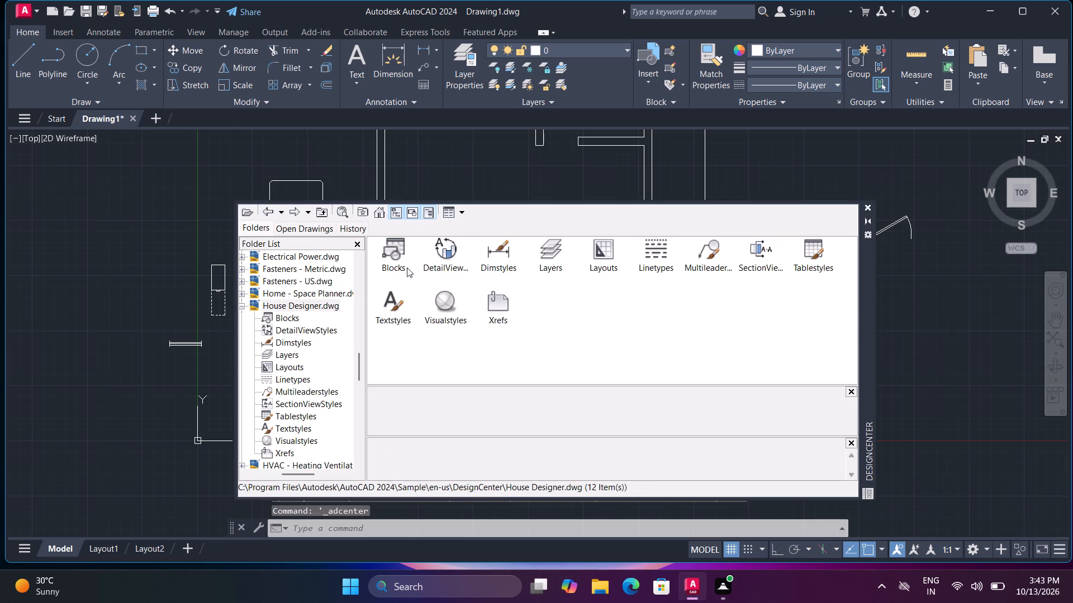
left_click(268, 212)
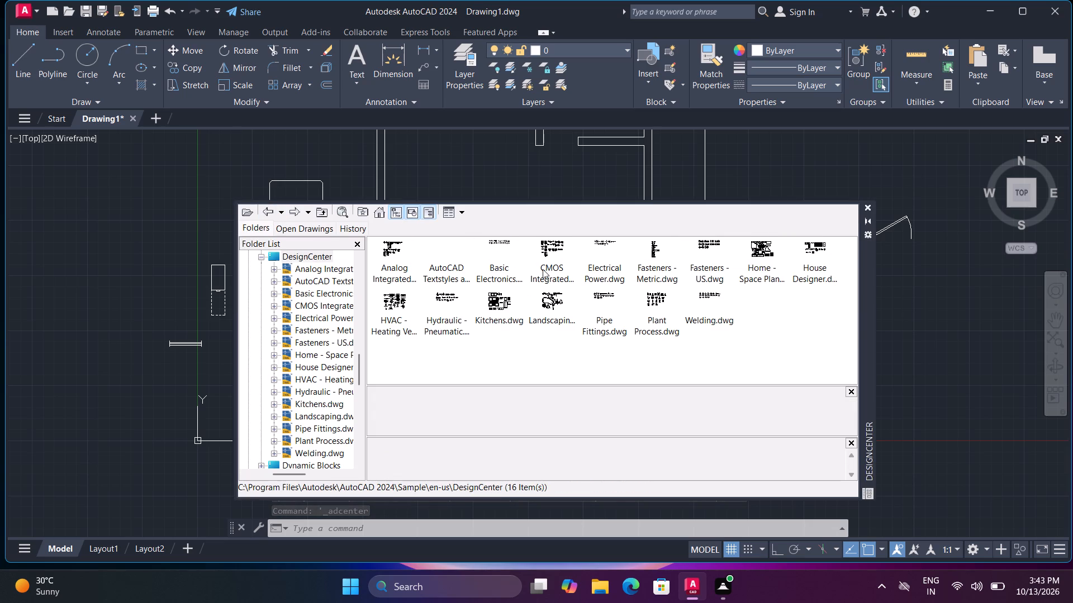
double_click(547, 250)
double_click(550, 246)
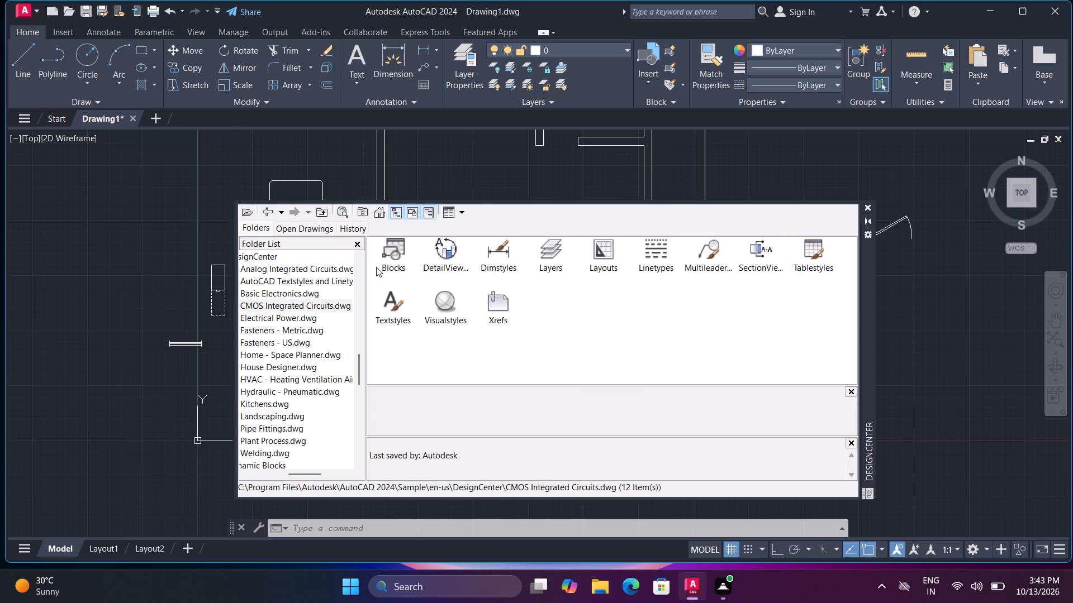
double_click(396, 253)
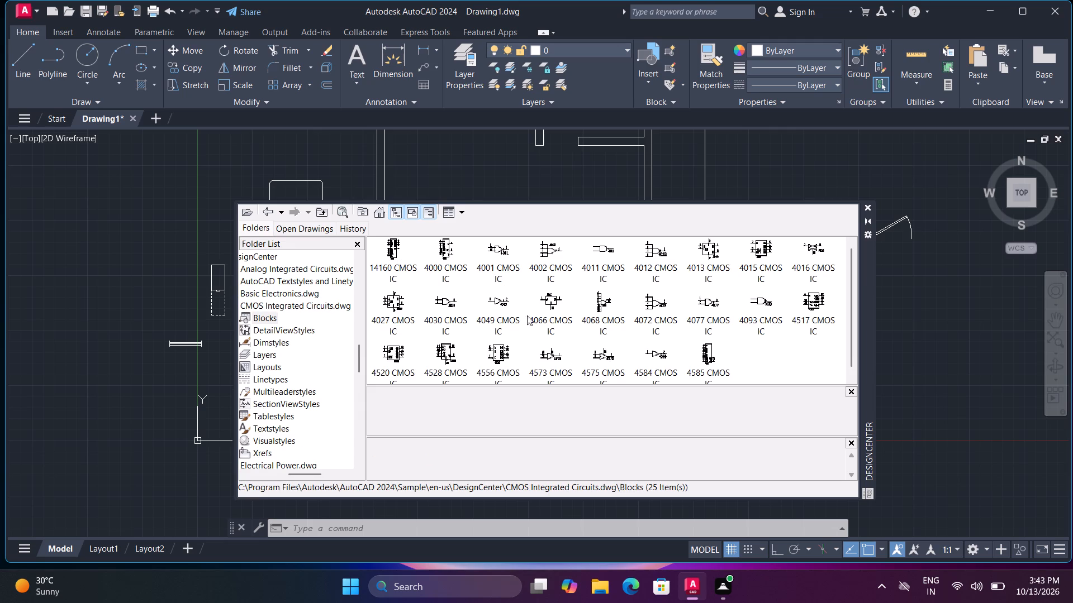
left_click(264, 217)
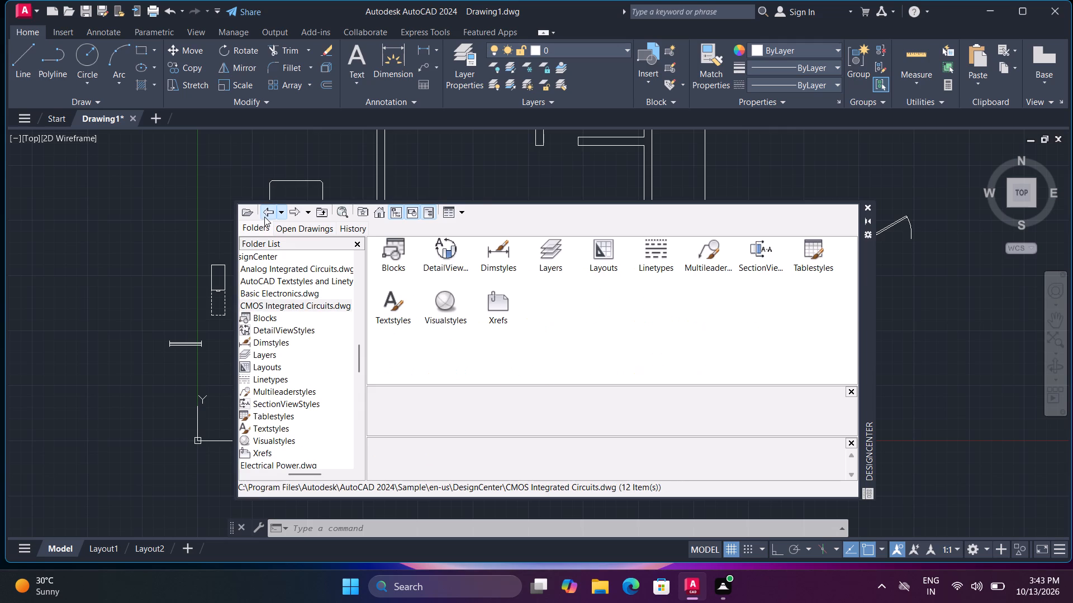
left_click(264, 217)
double_click(401, 294)
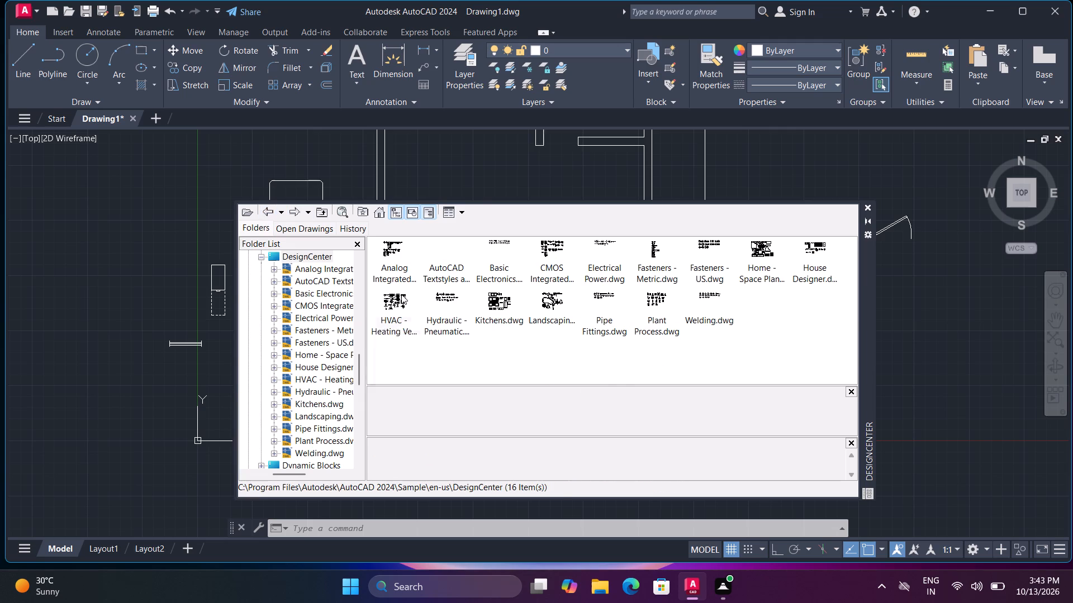
double_click(400, 256)
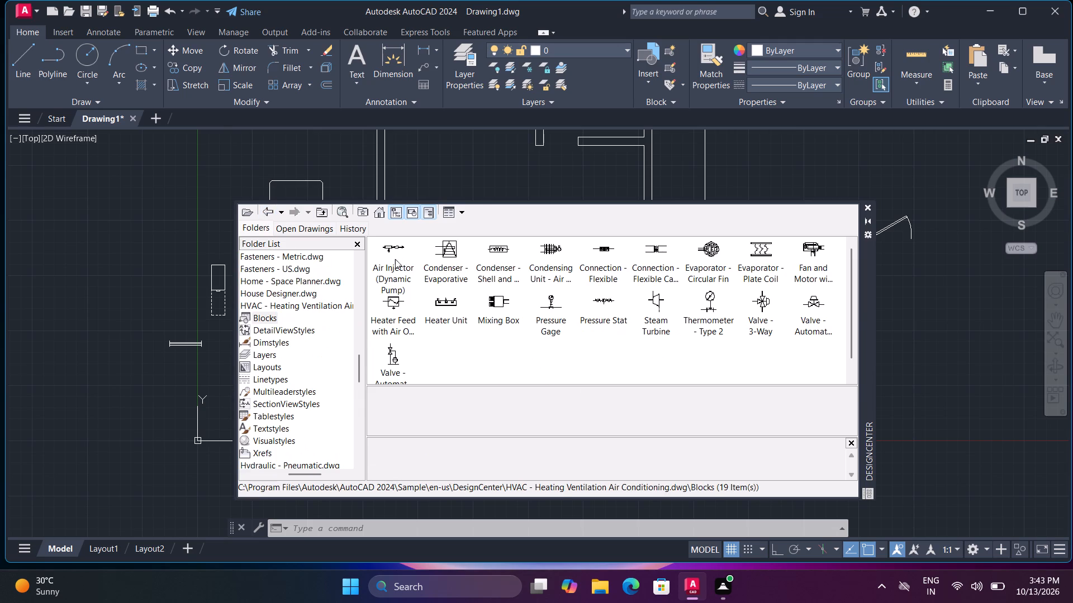
left_click(265, 212)
left_click(262, 213)
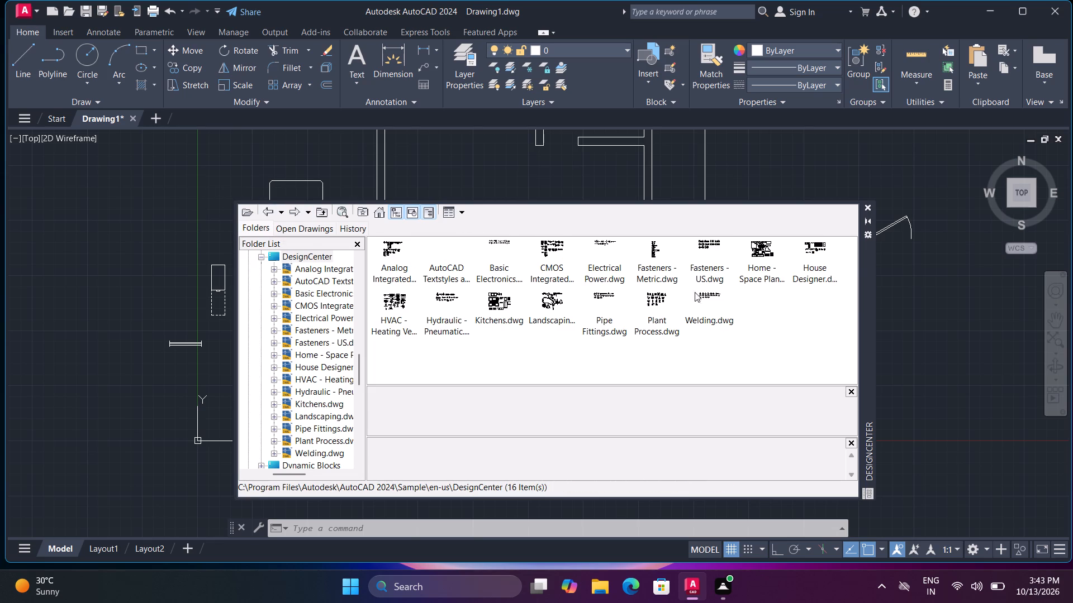
Examine the blocks in DesignCenter's Home - Space Planner and House Designer sample drawings.
left_click(804, 303)
left_click(808, 303)
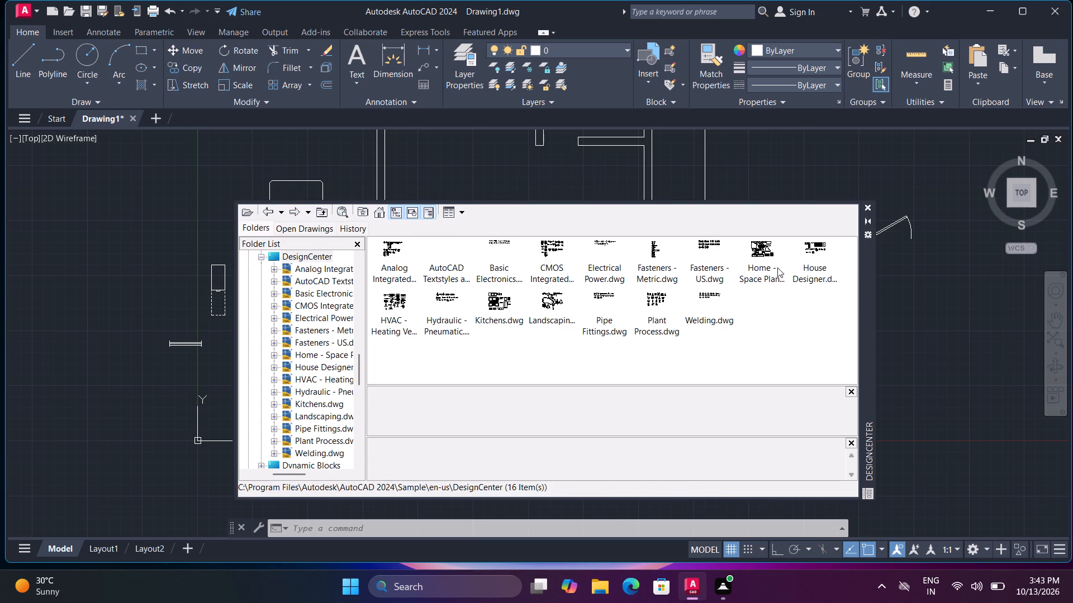
double_click(772, 258)
double_click(406, 261)
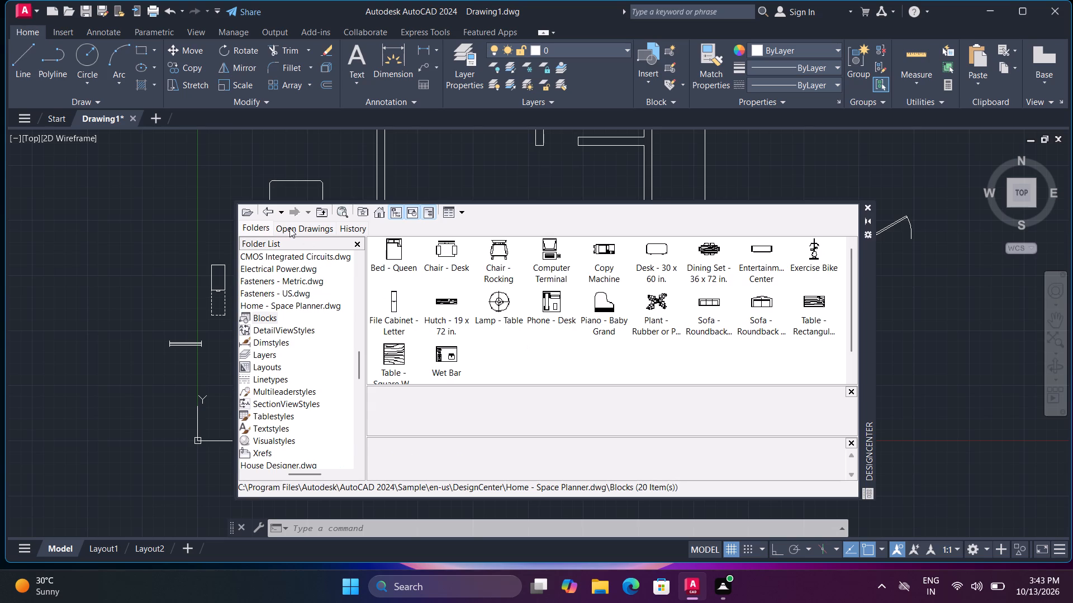
left_click(265, 214)
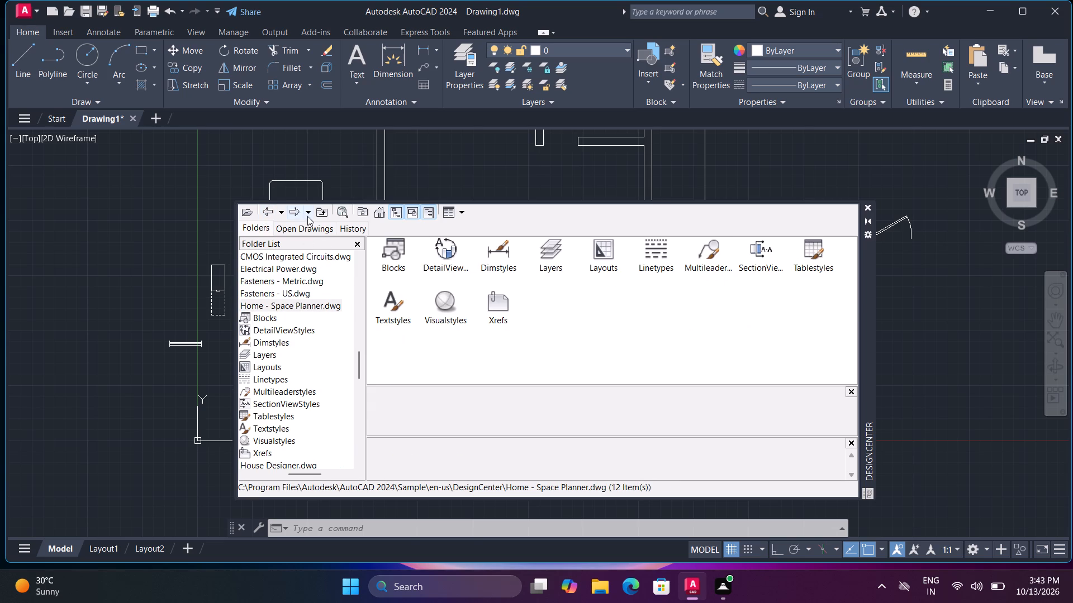
left_click(263, 211)
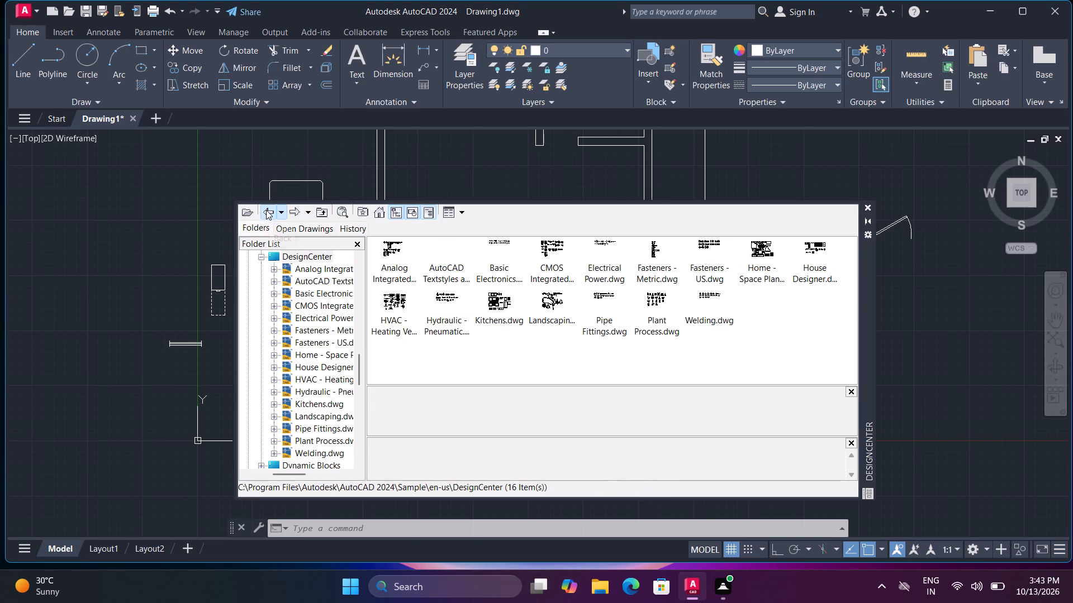
double_click(816, 251)
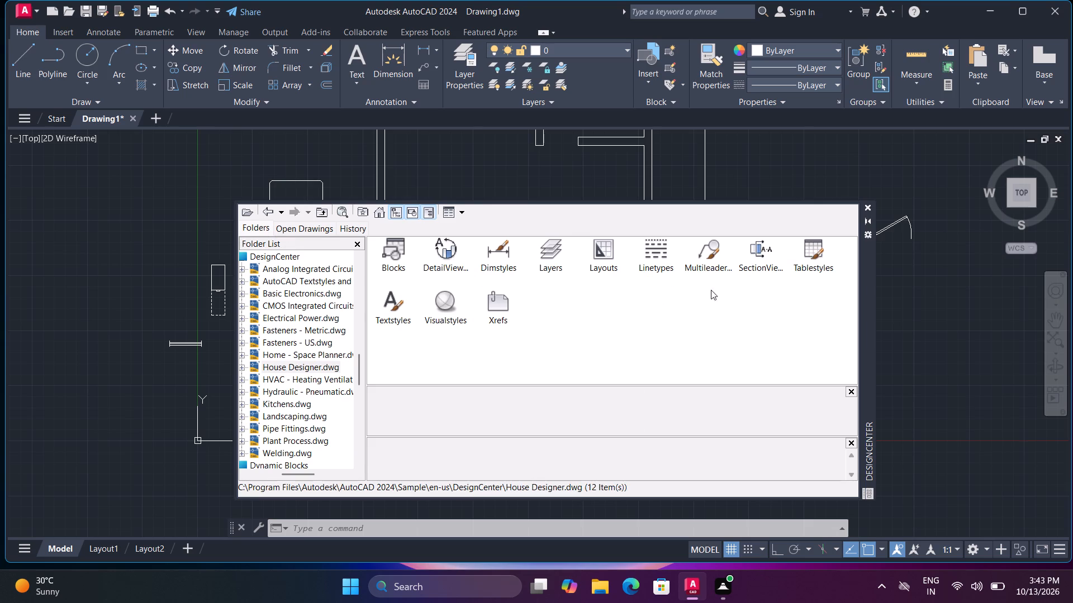
double_click(386, 247)
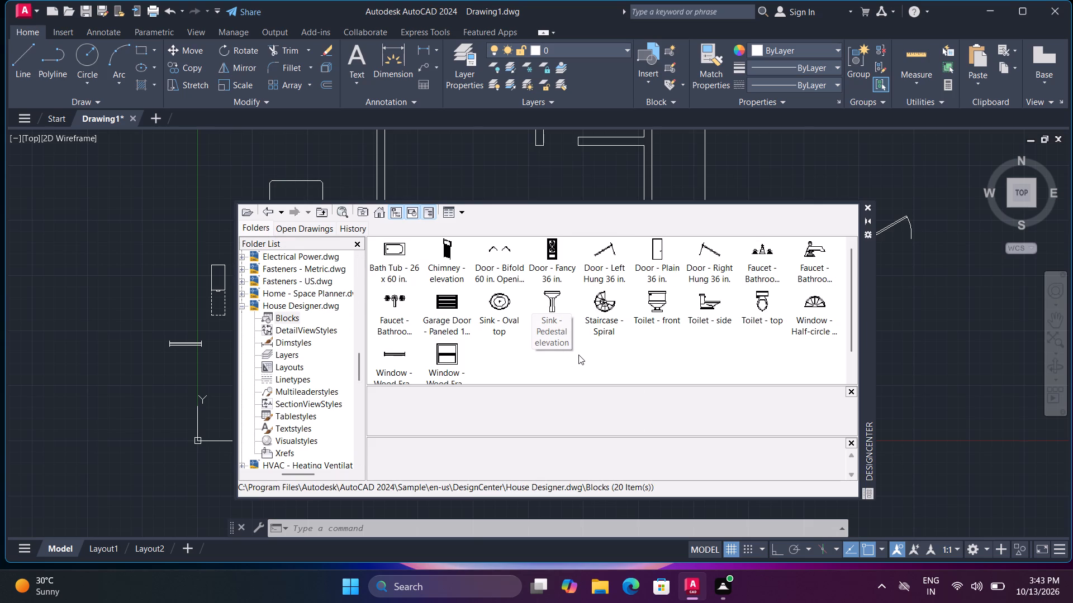
left_click(270, 215)
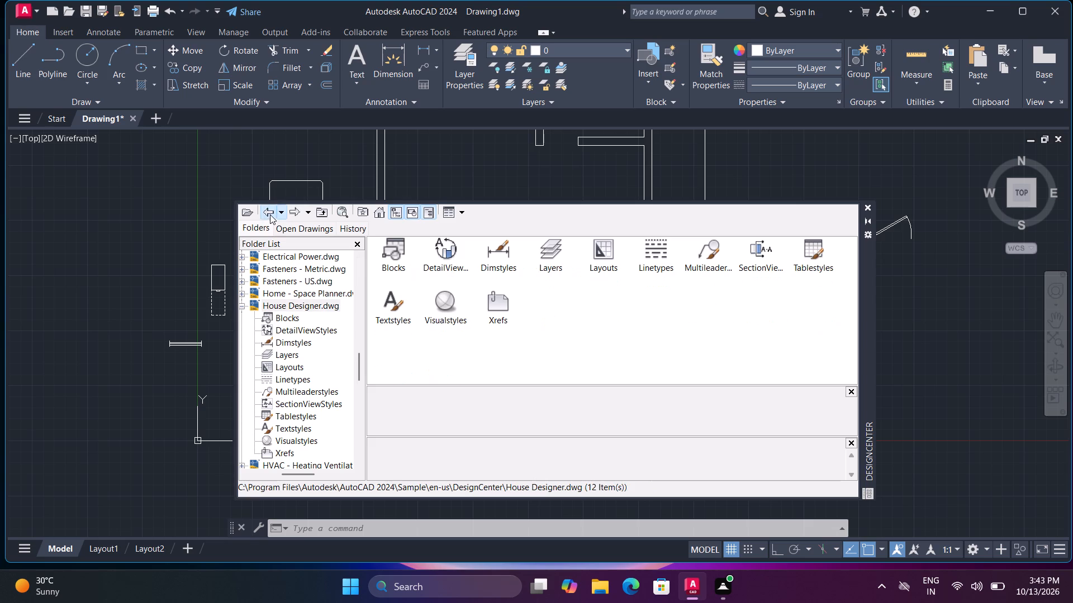
left_click(266, 212)
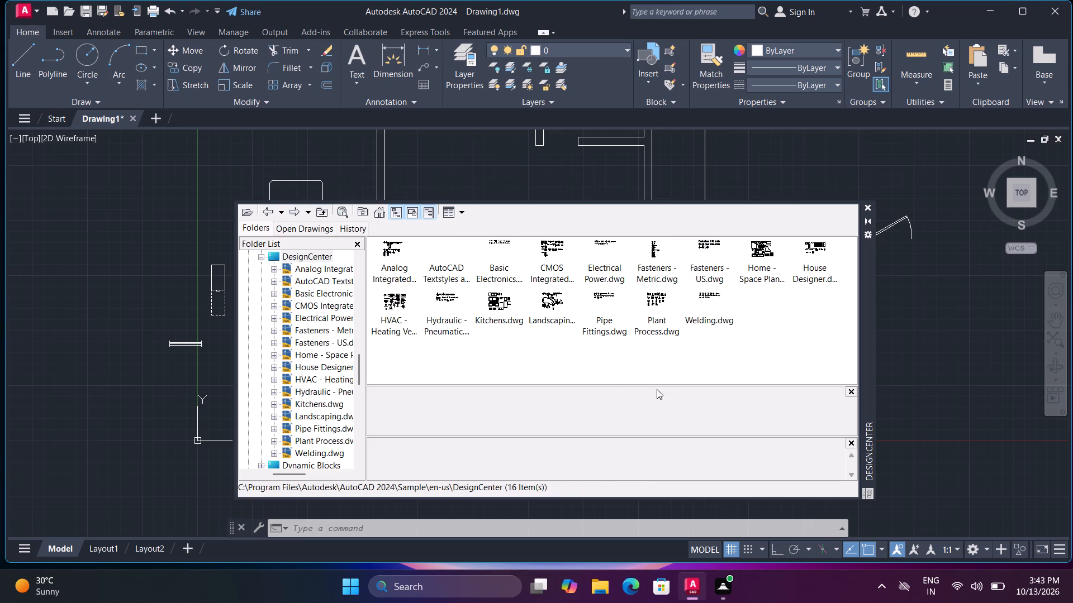
Examine the blocks in DesignCenter's Analog Integrated Circuits and Kitchens sample drawings.
double_click(397, 243)
double_click(394, 243)
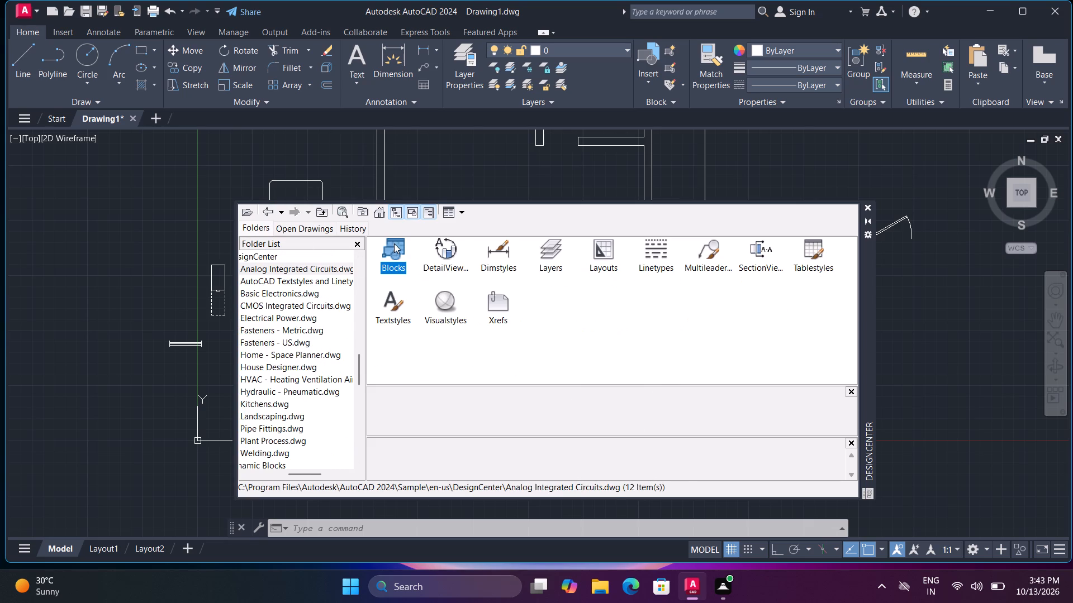
left_click(276, 209)
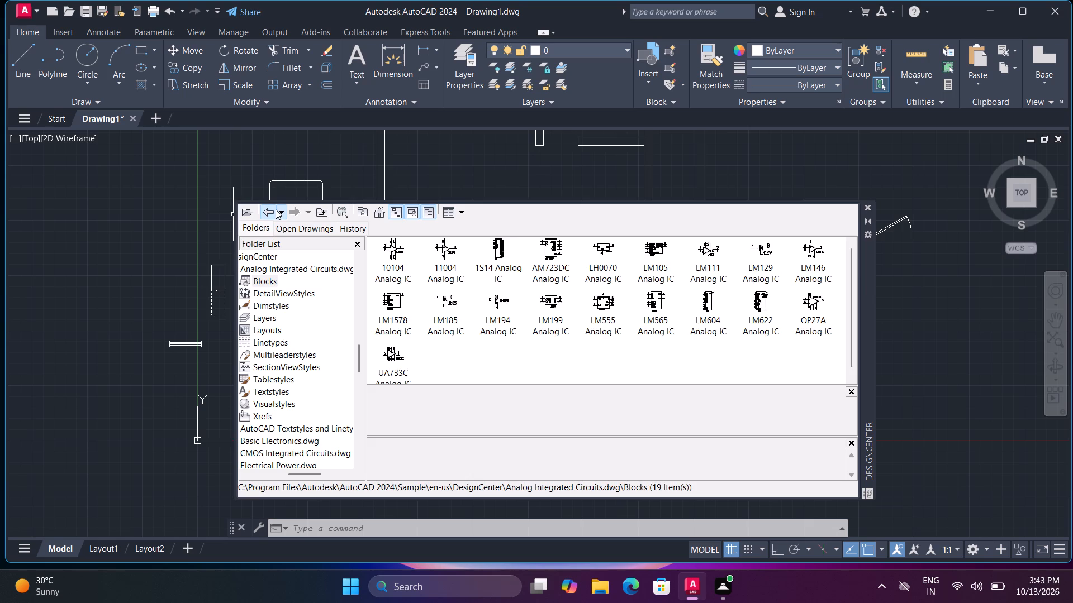
left_click(275, 209)
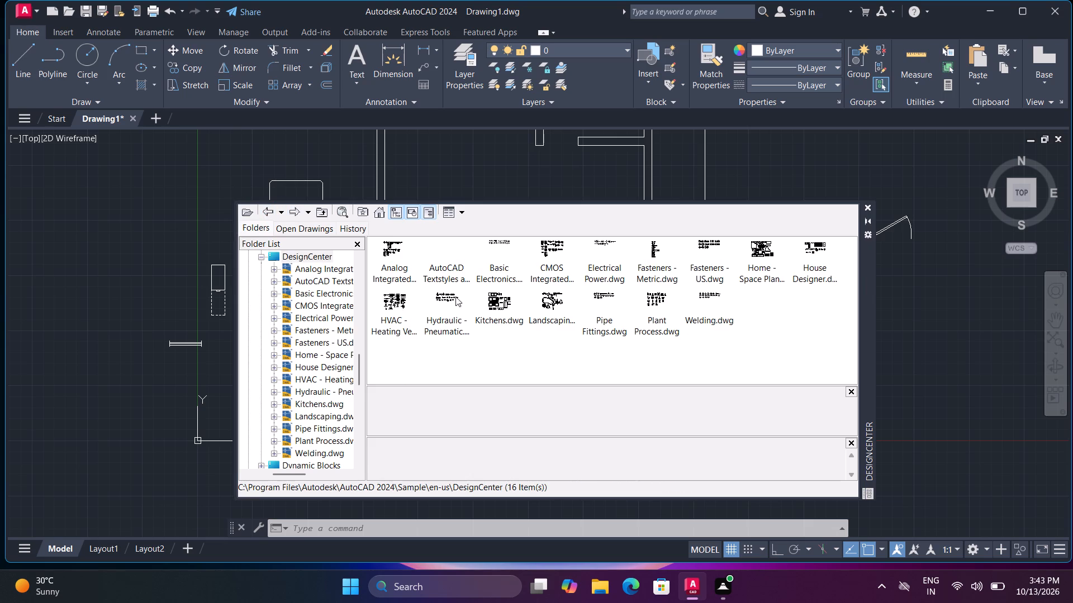
double_click(394, 305)
left_click(265, 212)
double_click(502, 305)
double_click(399, 249)
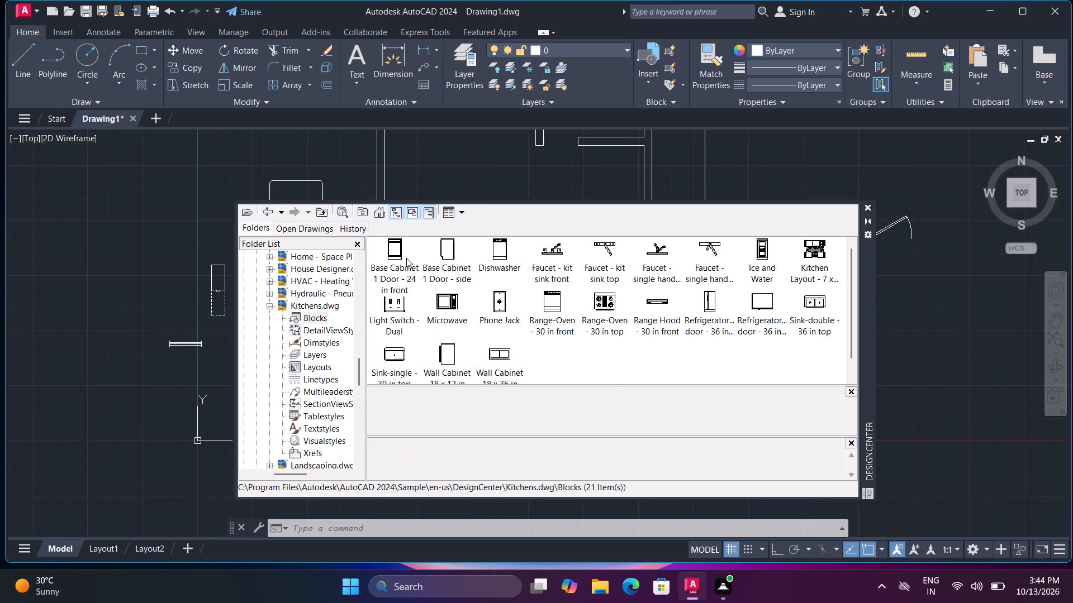
left_click(269, 216)
left_click(267, 209)
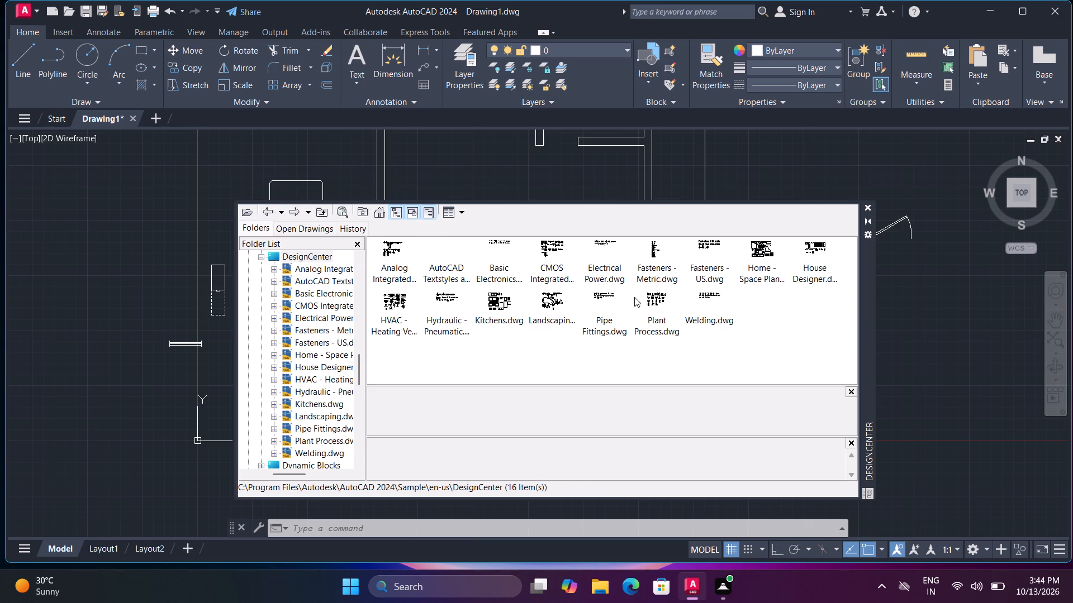
Examine the blocks in DesignCenter's Plant Process and Fasteners - US sample drawings.
double_click(655, 303)
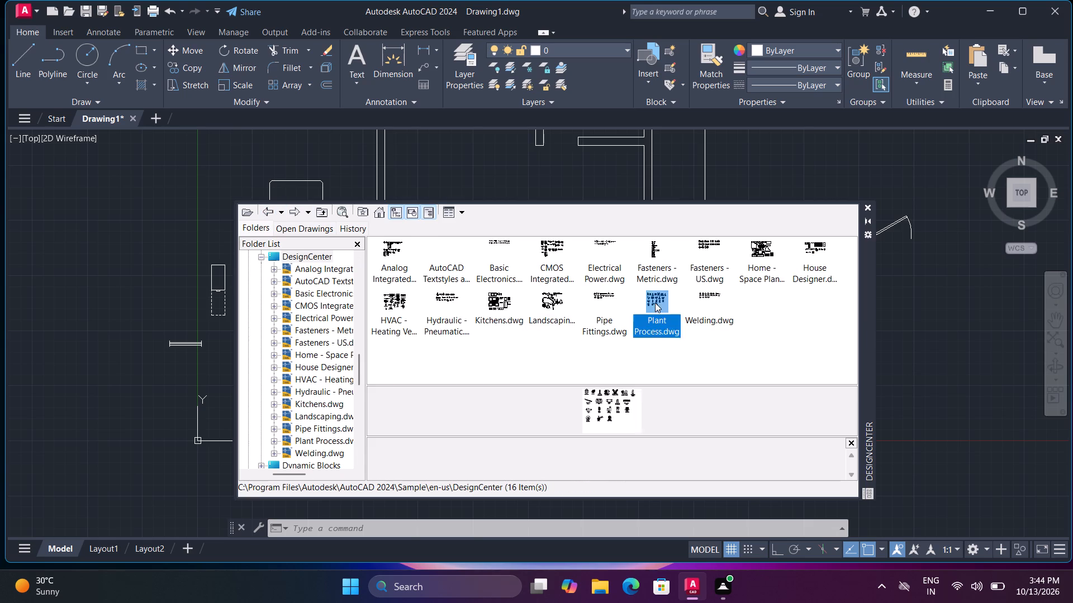
double_click(380, 261)
double_click(390, 256)
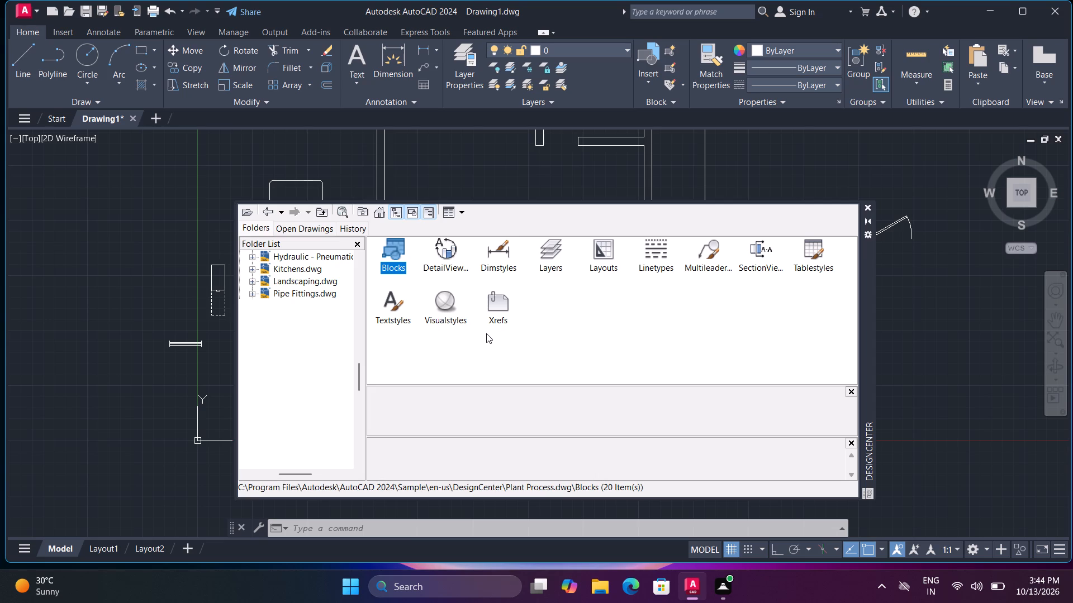
left_click(265, 213)
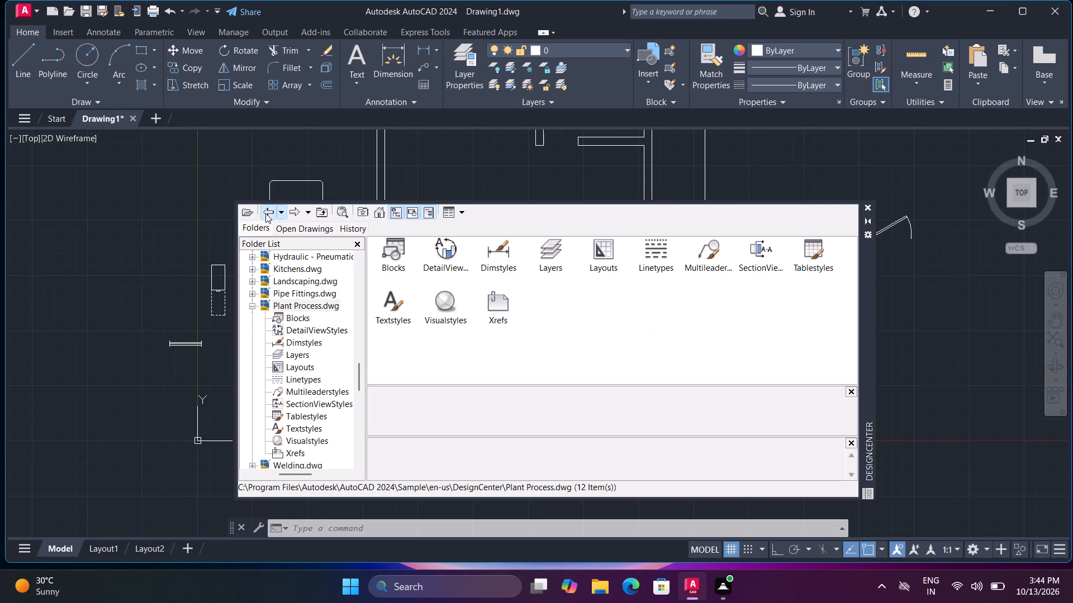
left_click(270, 218)
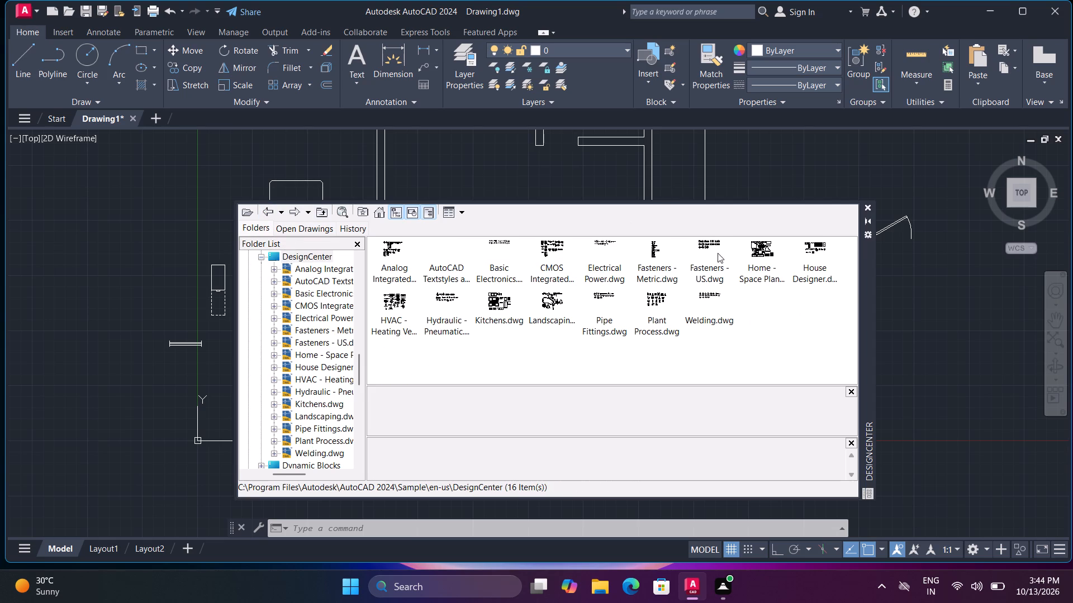
double_click(706, 250)
double_click(390, 248)
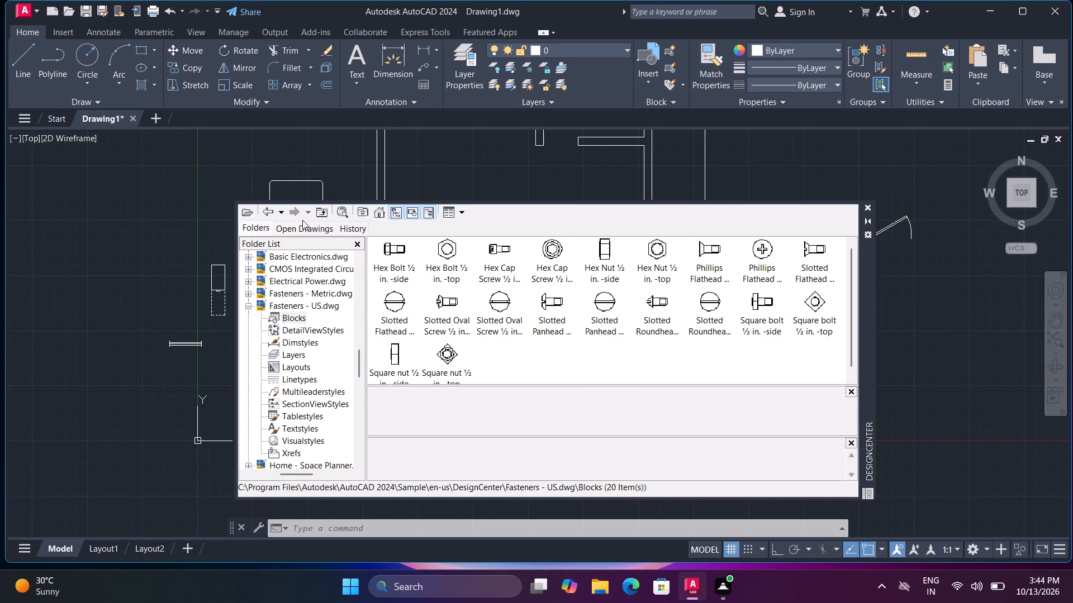
left_click(274, 209)
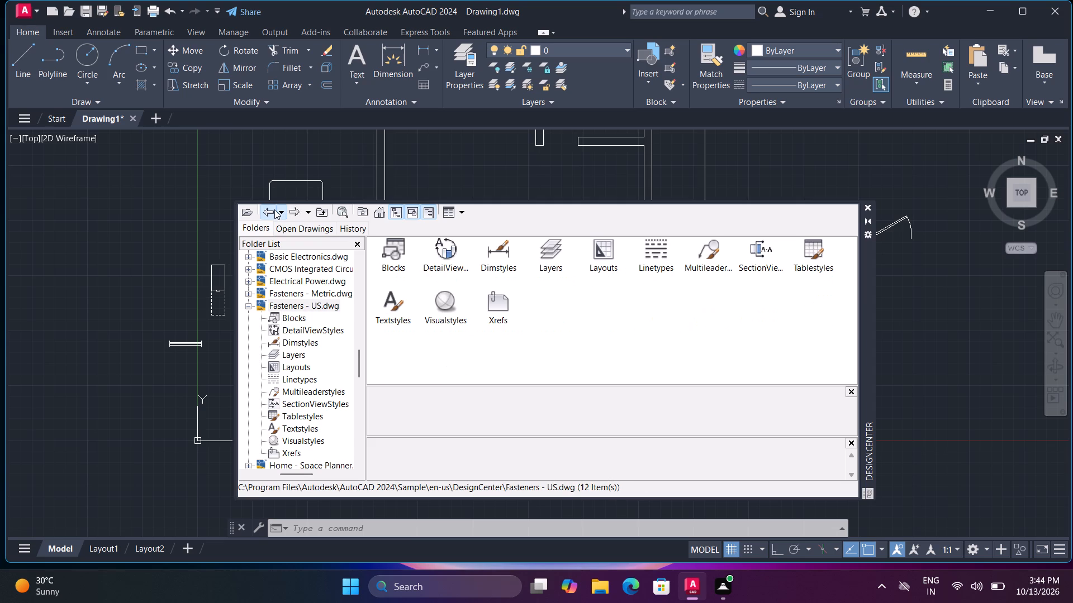
left_click(274, 209)
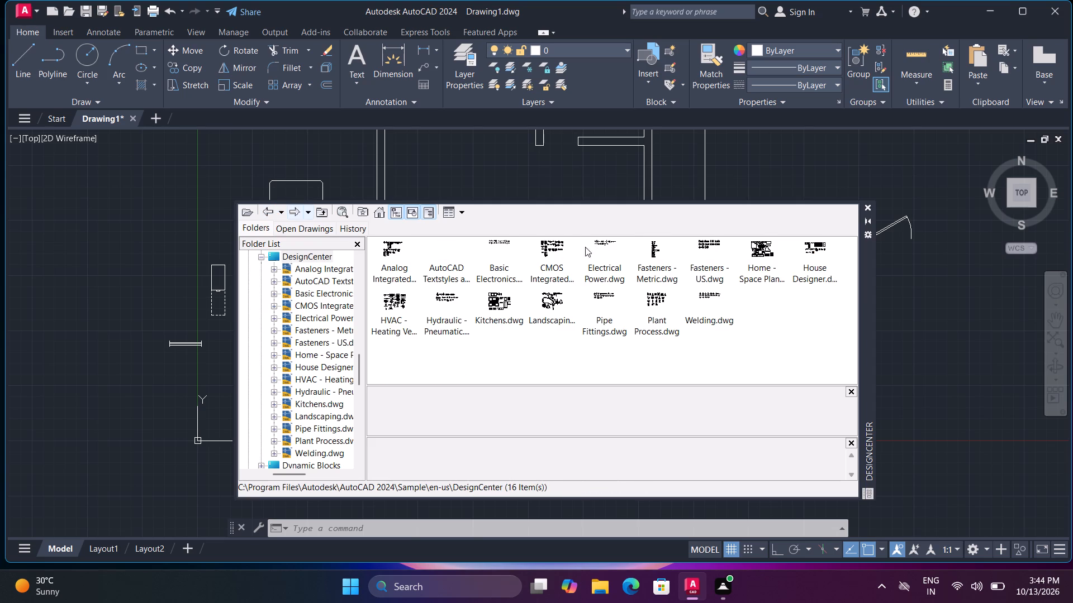
Check the Analog Integrated Circuits blocks again and examine those in the CMOS Integrated Circuits sample drawing.
double_click(446, 252)
left_click(273, 213)
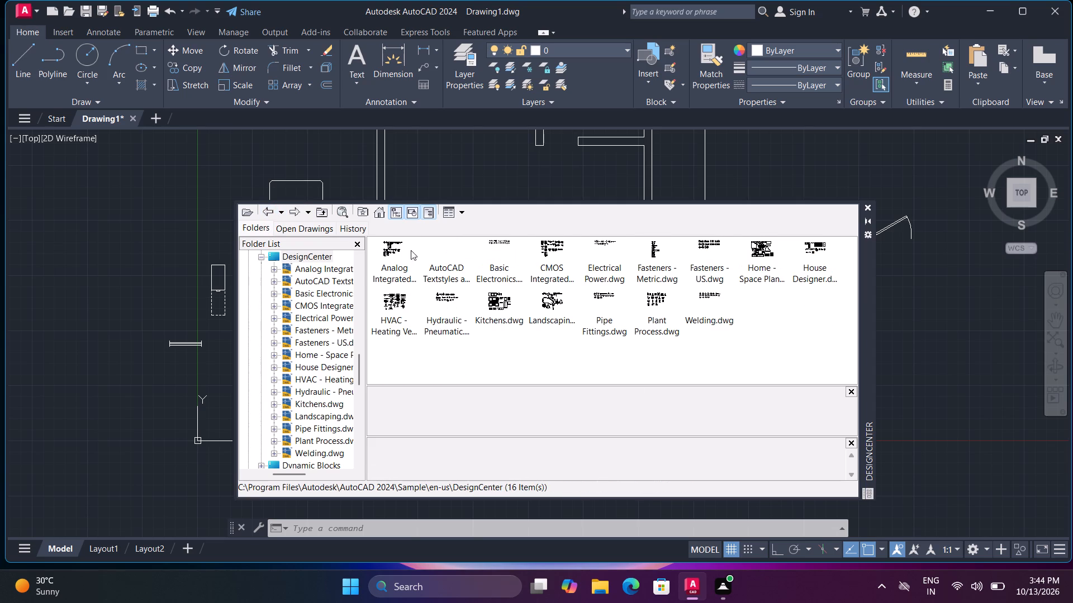
double_click(404, 242)
double_click(400, 246)
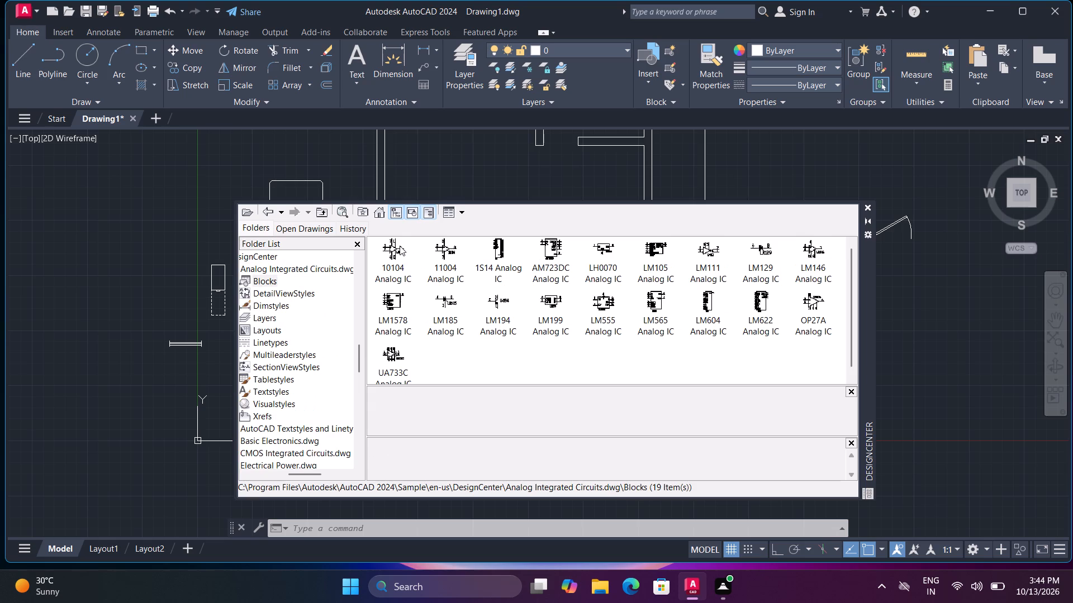
left_click(271, 213)
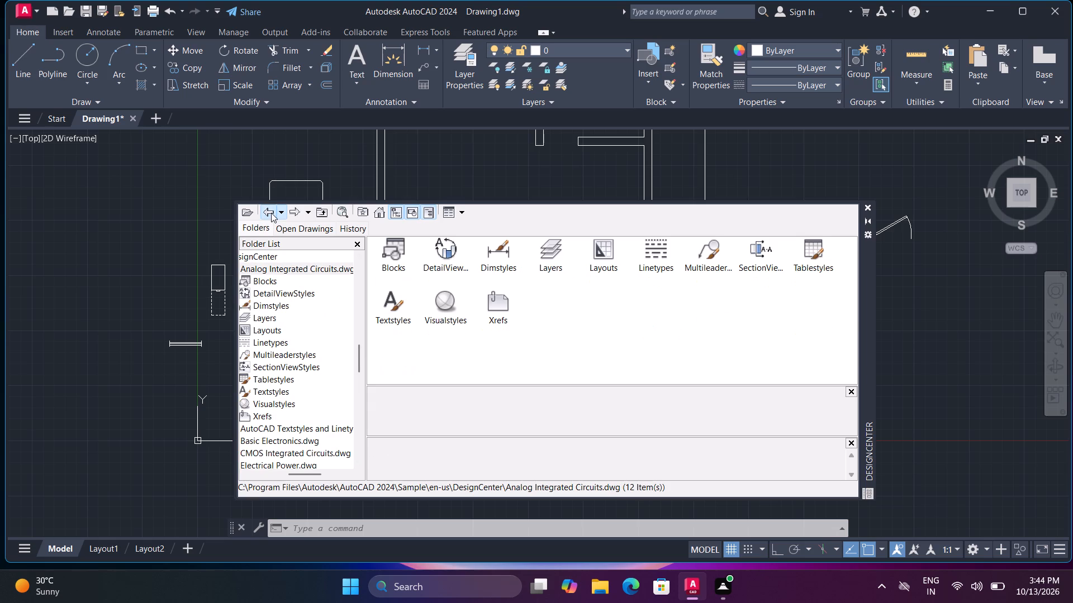
left_click(271, 213)
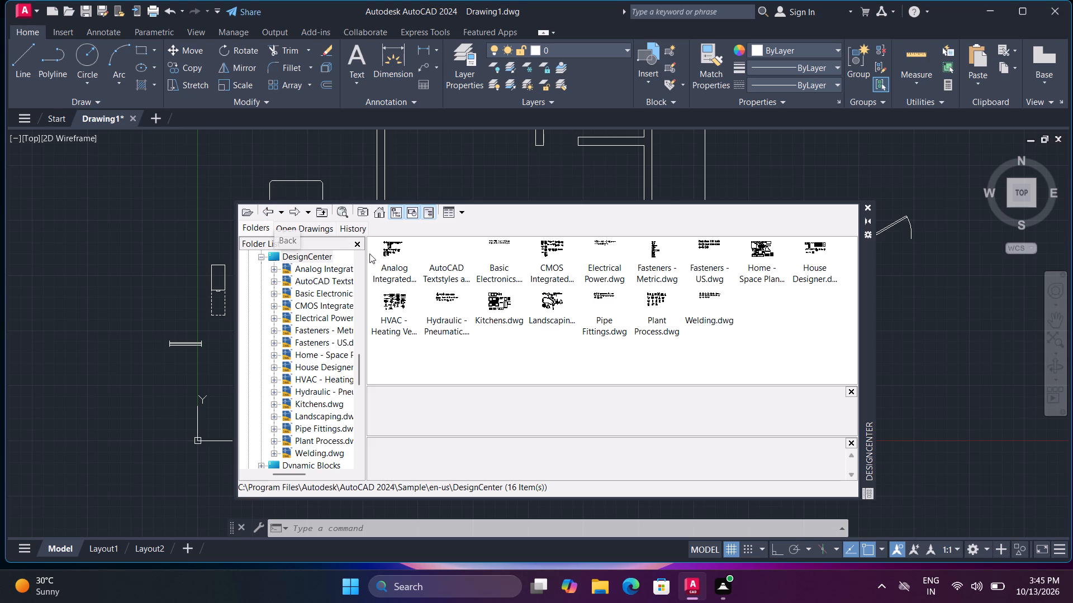
left_click(267, 215)
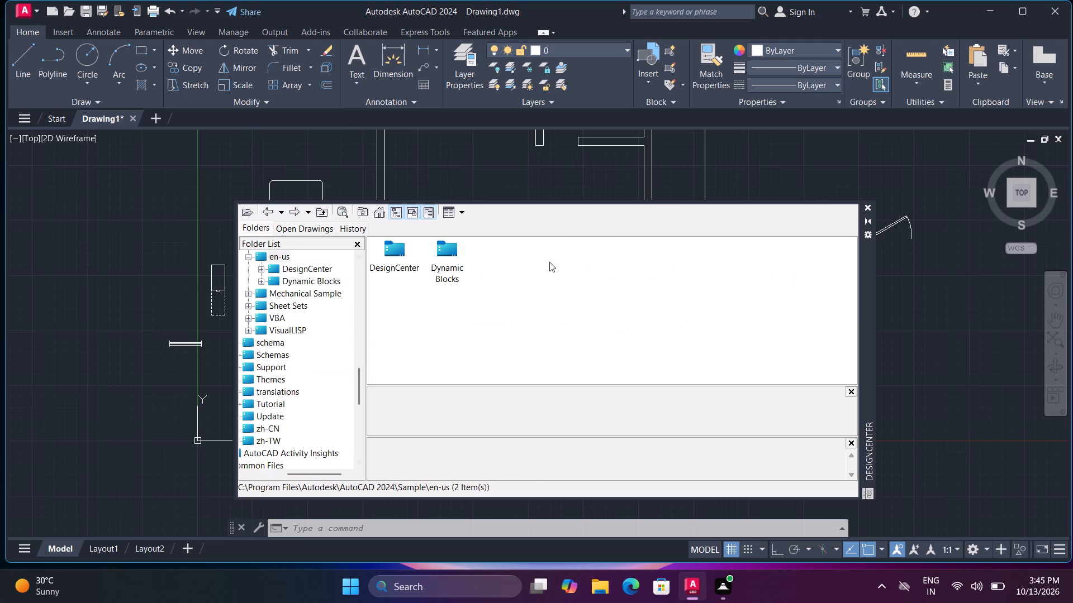
double_click(398, 246)
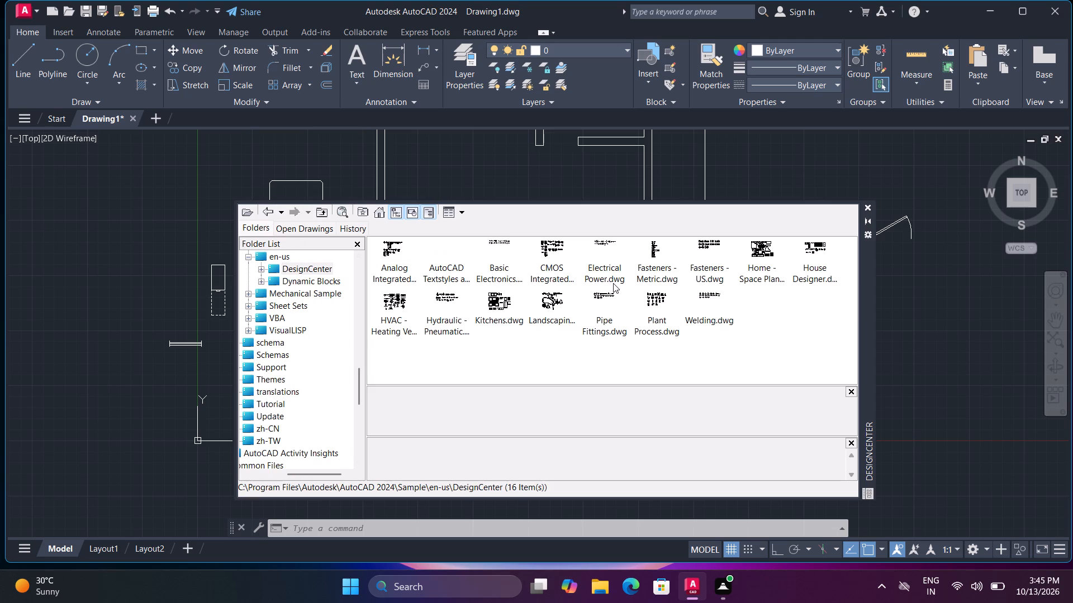
double_click(566, 245)
double_click(393, 261)
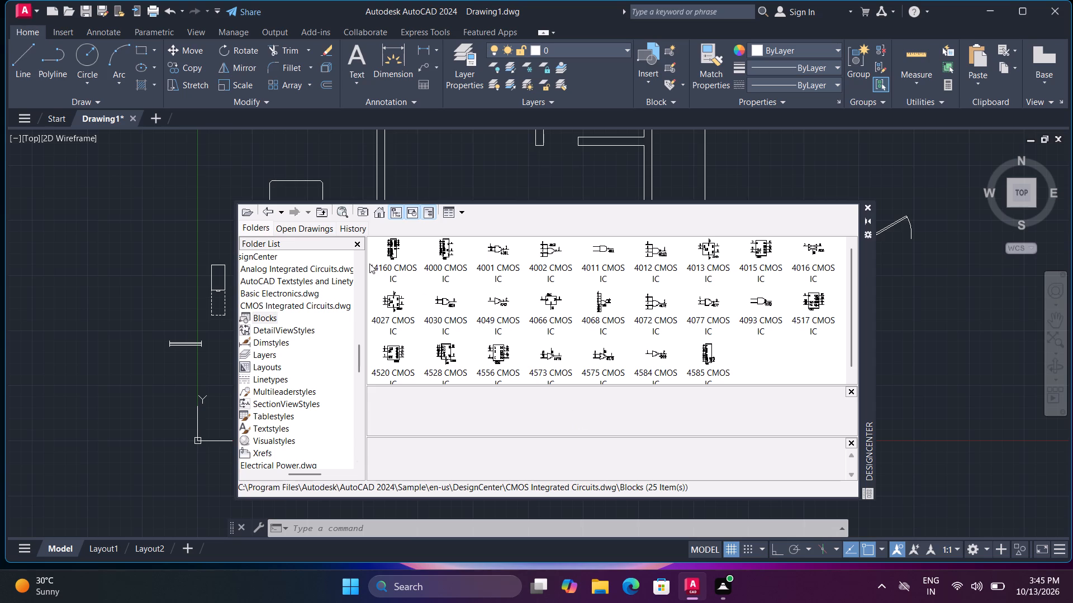
left_click(263, 207)
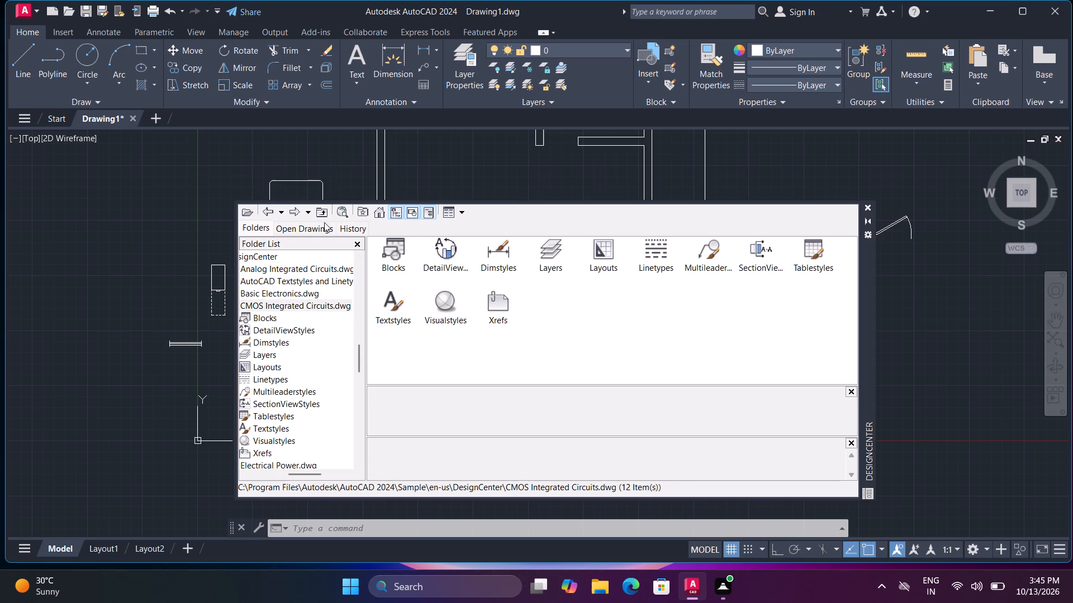
left_click(267, 218)
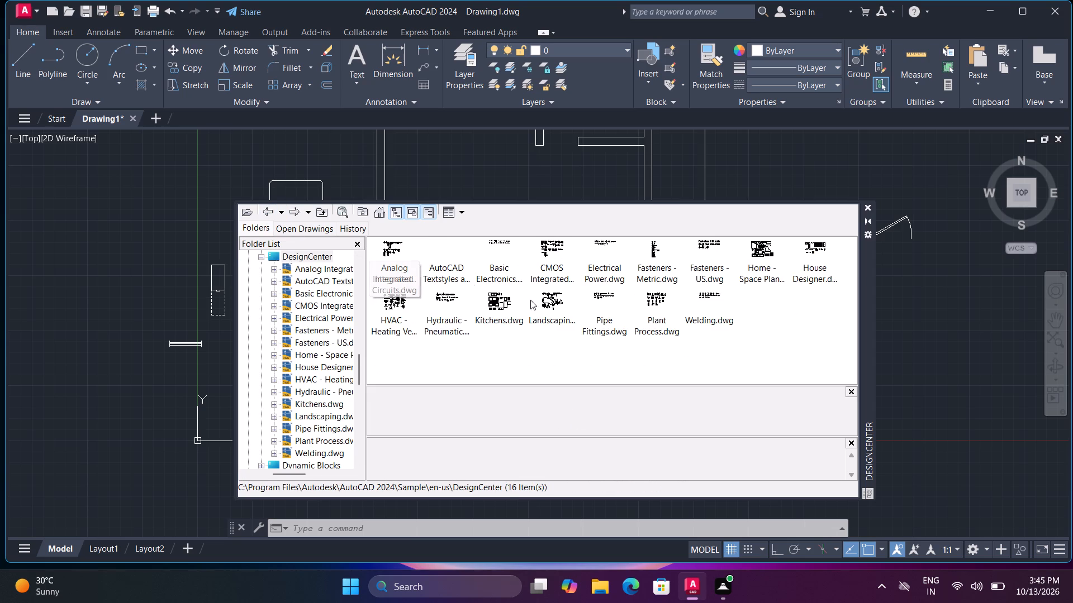
Examine the Landscaping sample drawing's blocks, preview the Car - sedan side block, and close DesignCenter.
double_click(552, 303)
double_click(395, 252)
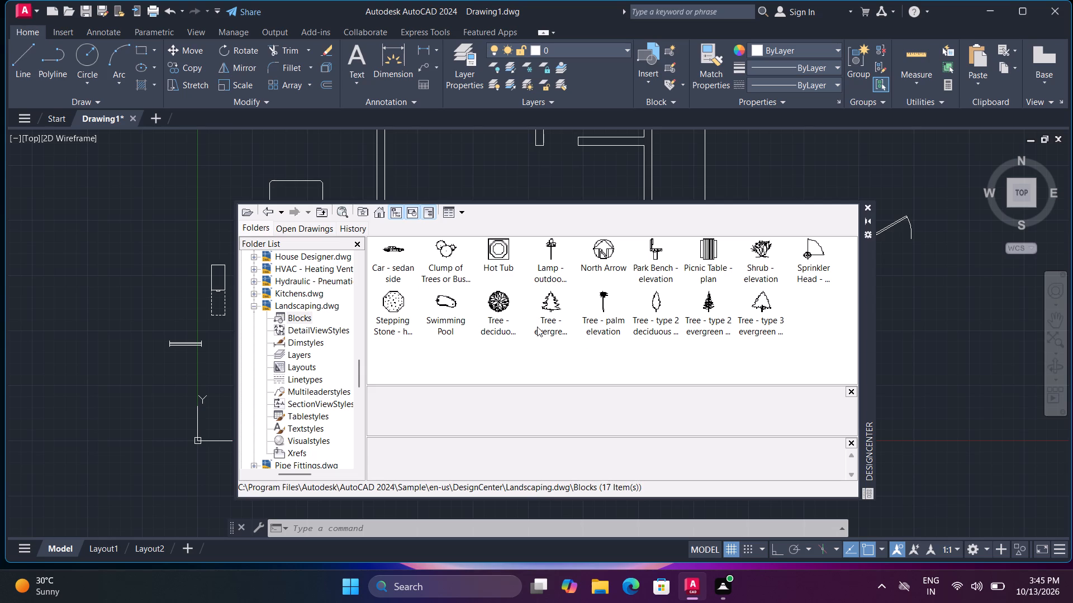
right_click(405, 251)
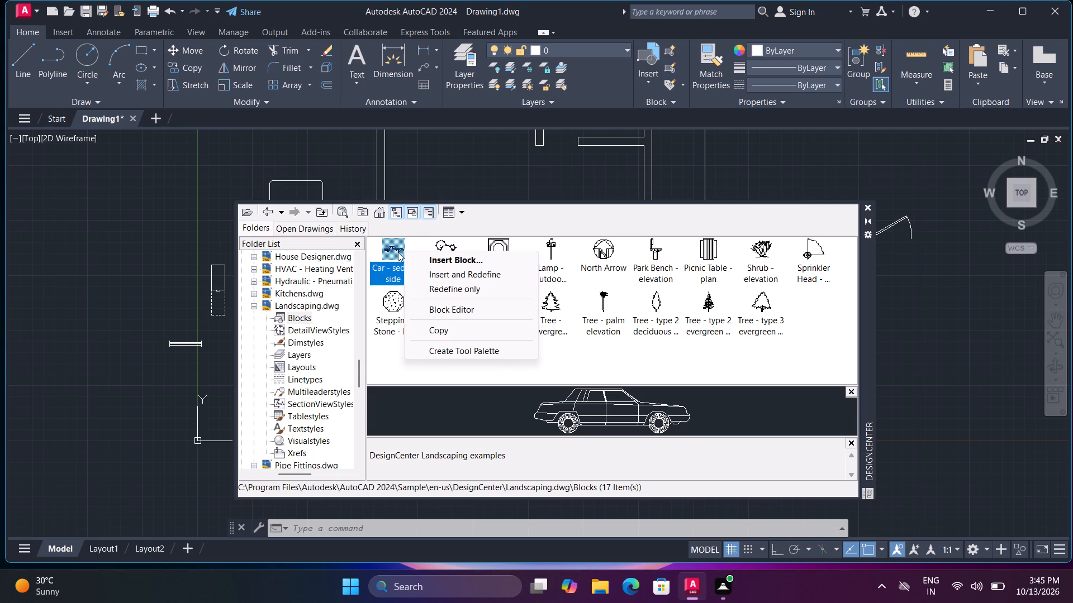
left_click(393, 252)
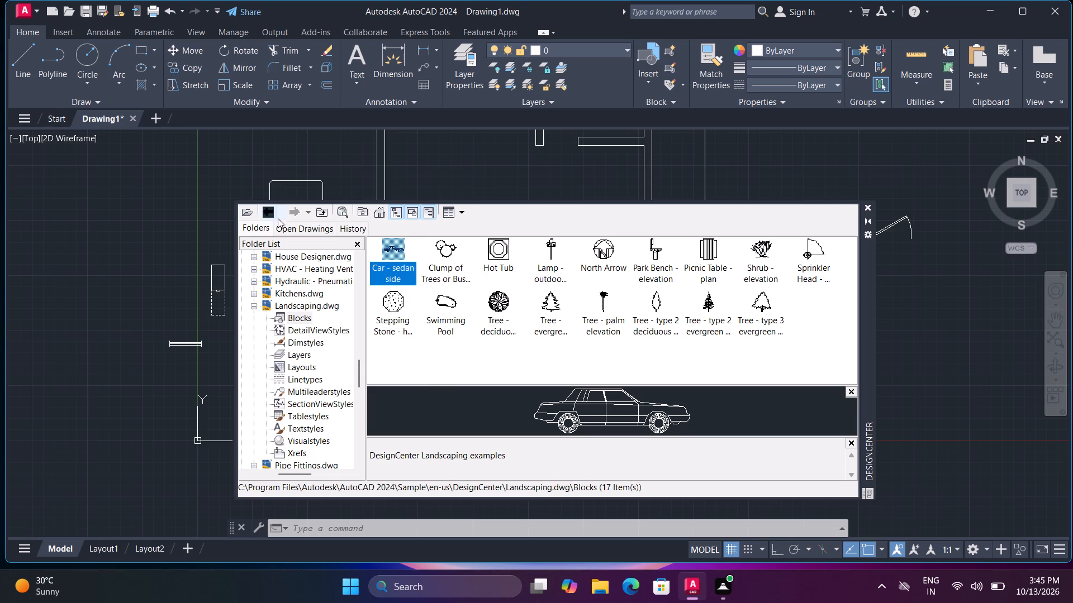
left_click(272, 209)
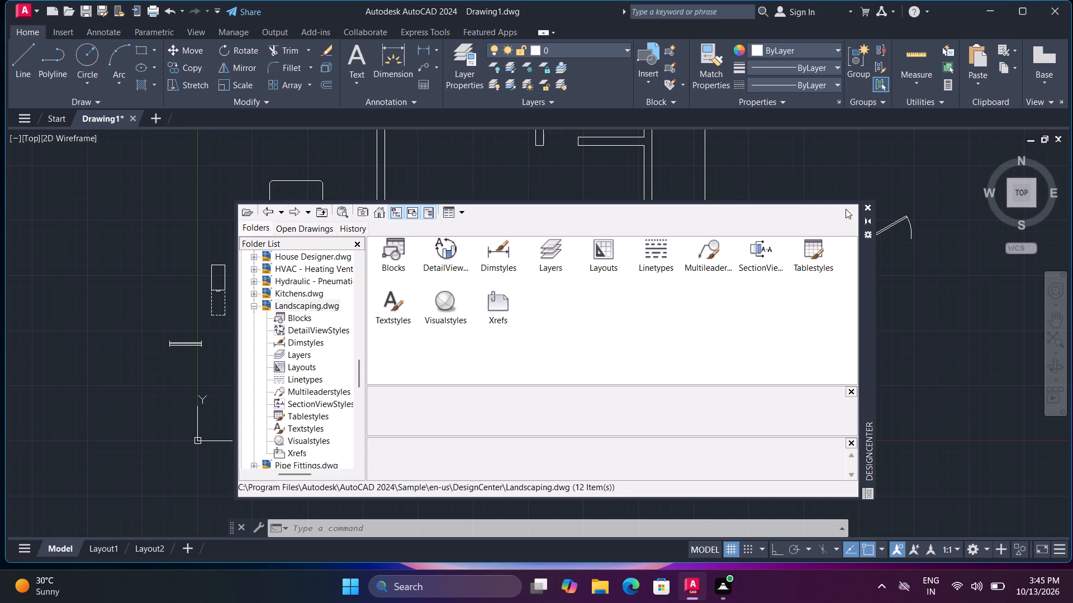
left_click(866, 208)
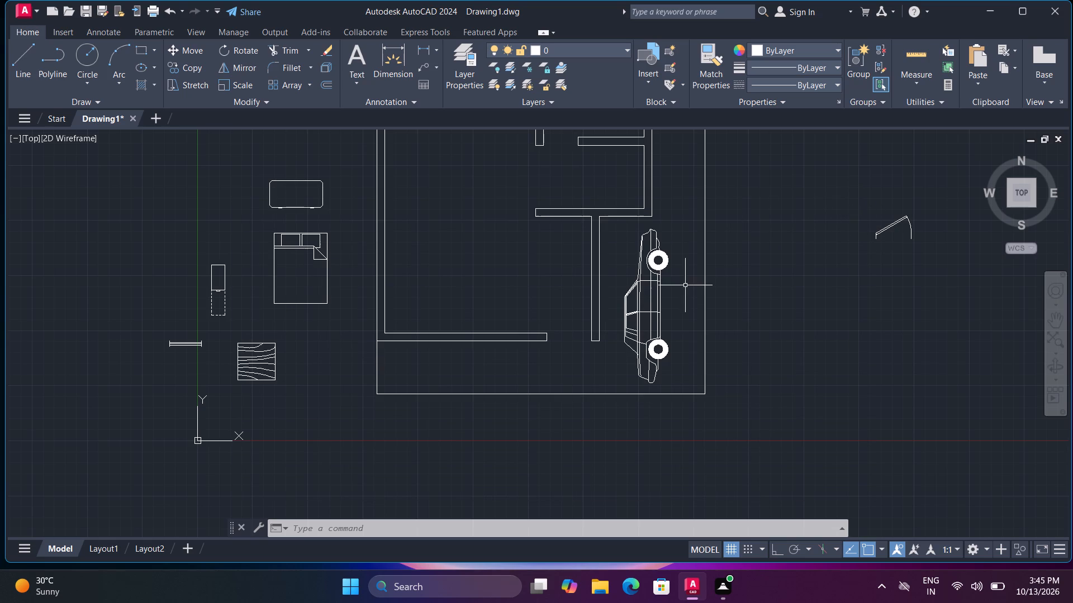
Scale up the narrow block with the dashed lower half, beside the bed block, using its lower-right corner as base point.
middle_click_drag(686, 298, 703, 323)
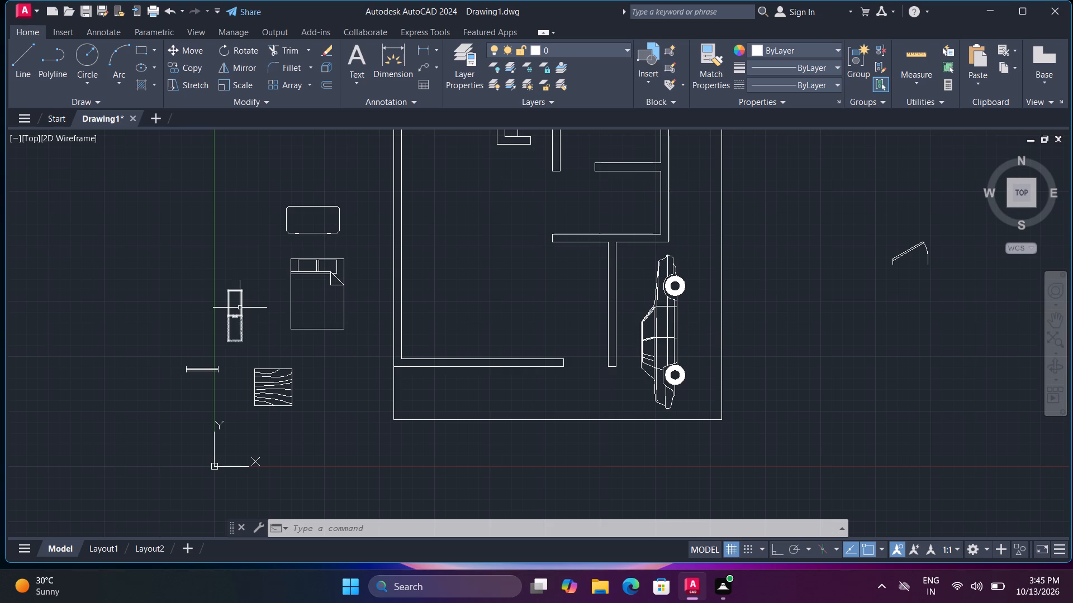
left_click(220, 279)
left_click(255, 349)
key("s")
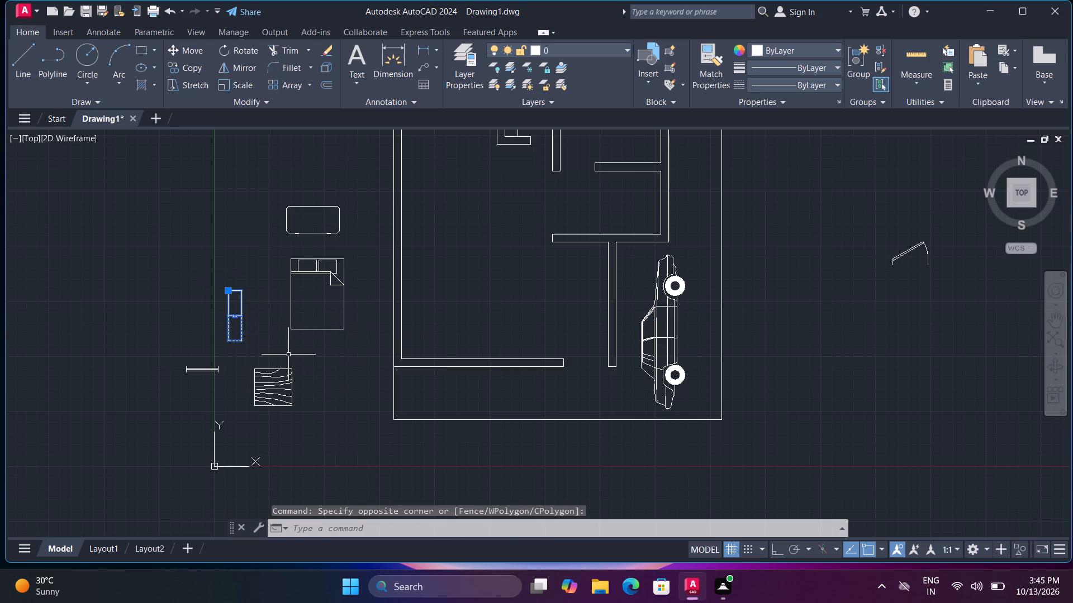
key("c")
key("space")
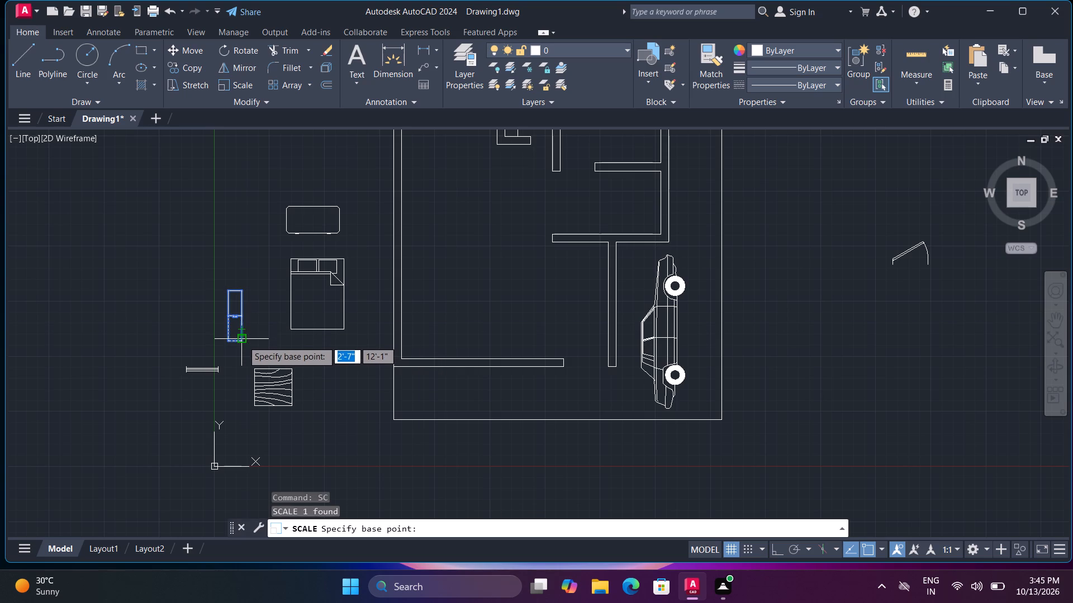
left_click(243, 342)
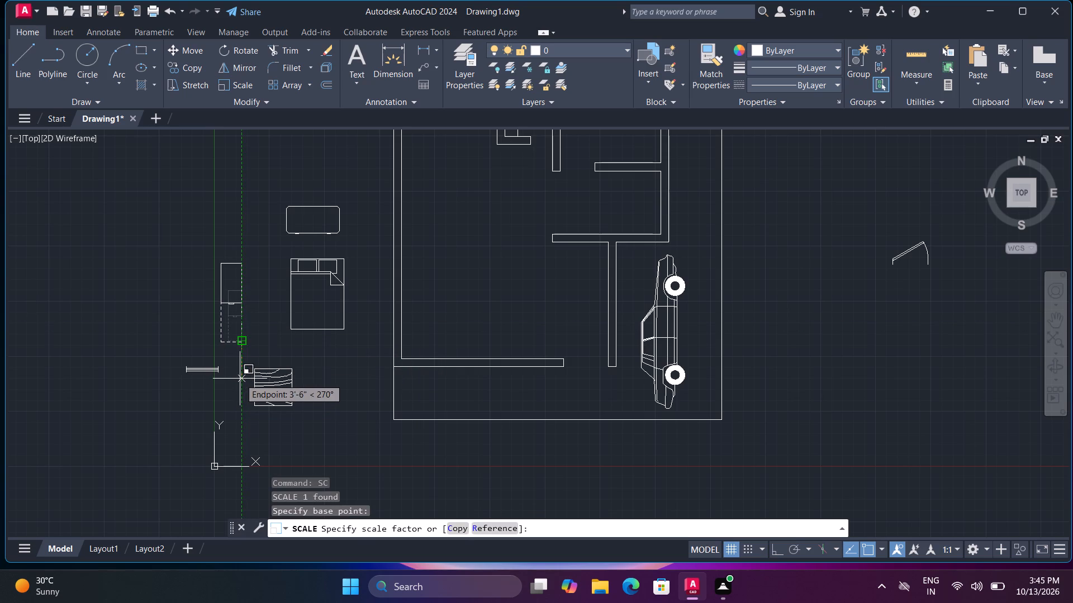
left_click(276, 365)
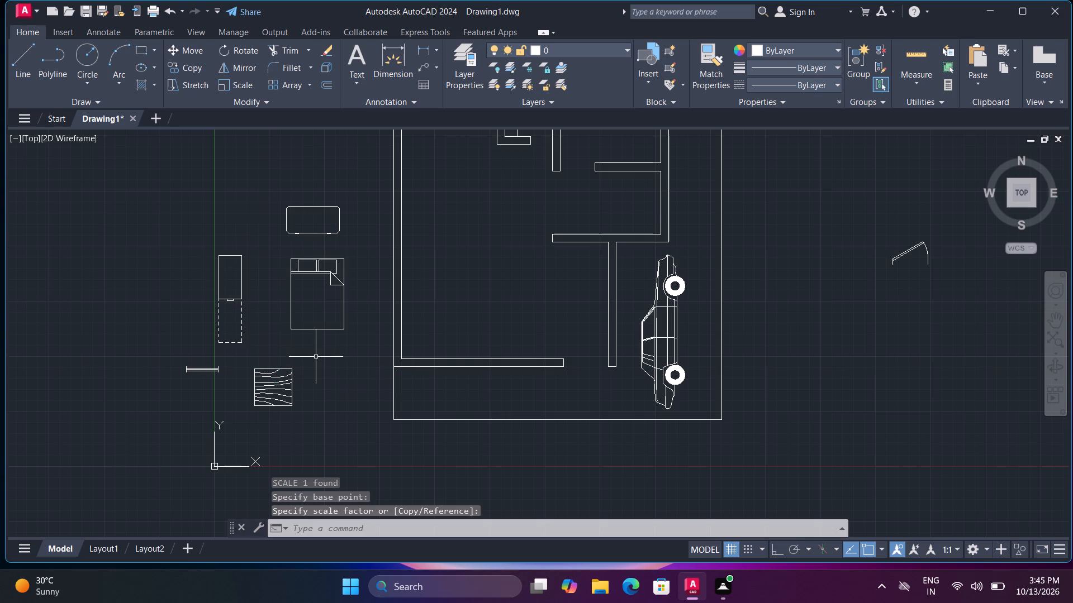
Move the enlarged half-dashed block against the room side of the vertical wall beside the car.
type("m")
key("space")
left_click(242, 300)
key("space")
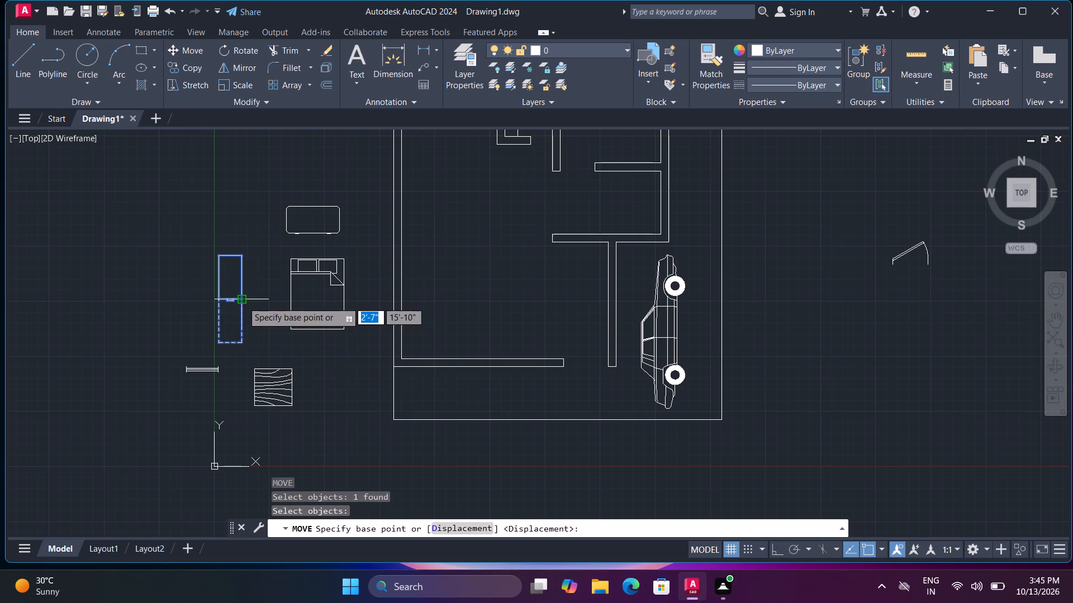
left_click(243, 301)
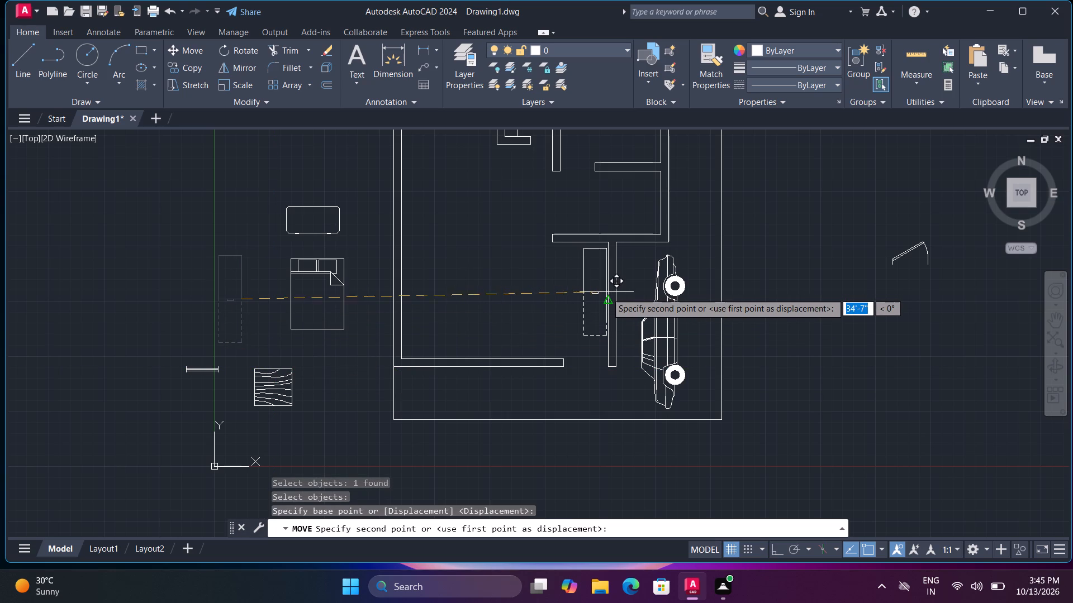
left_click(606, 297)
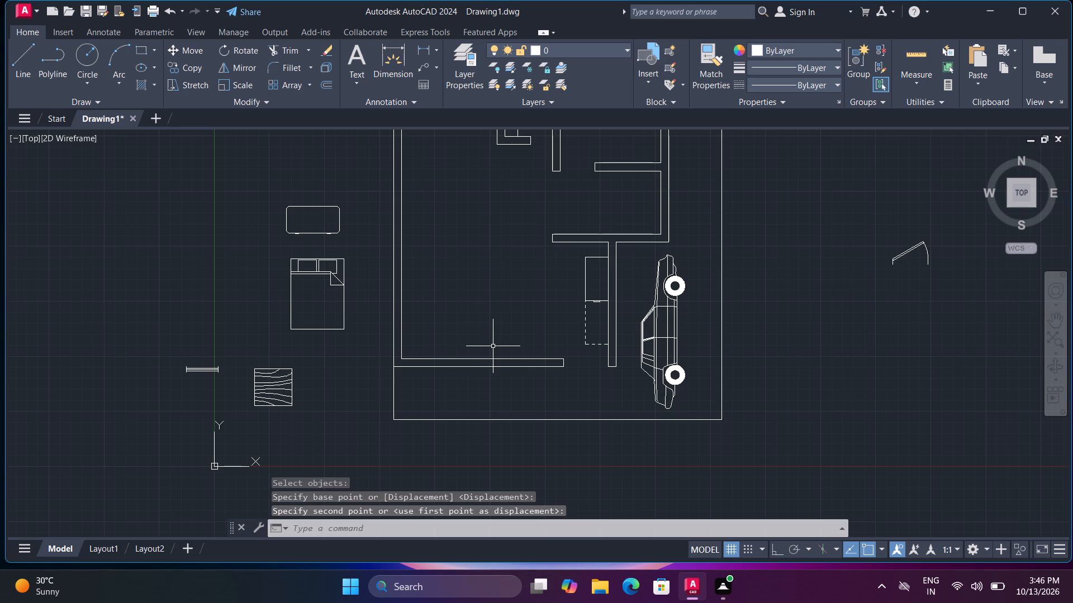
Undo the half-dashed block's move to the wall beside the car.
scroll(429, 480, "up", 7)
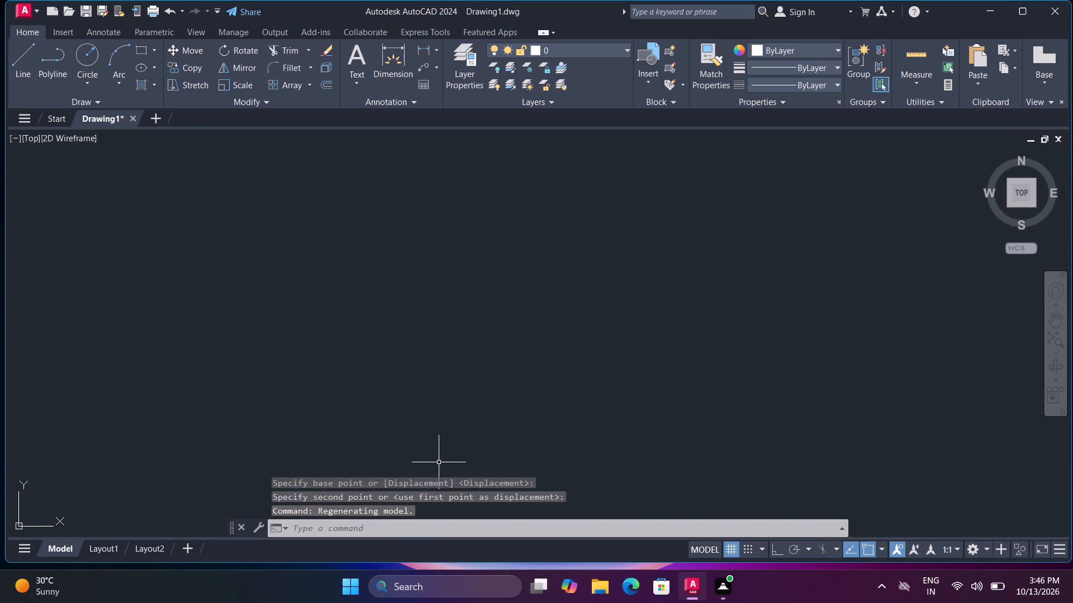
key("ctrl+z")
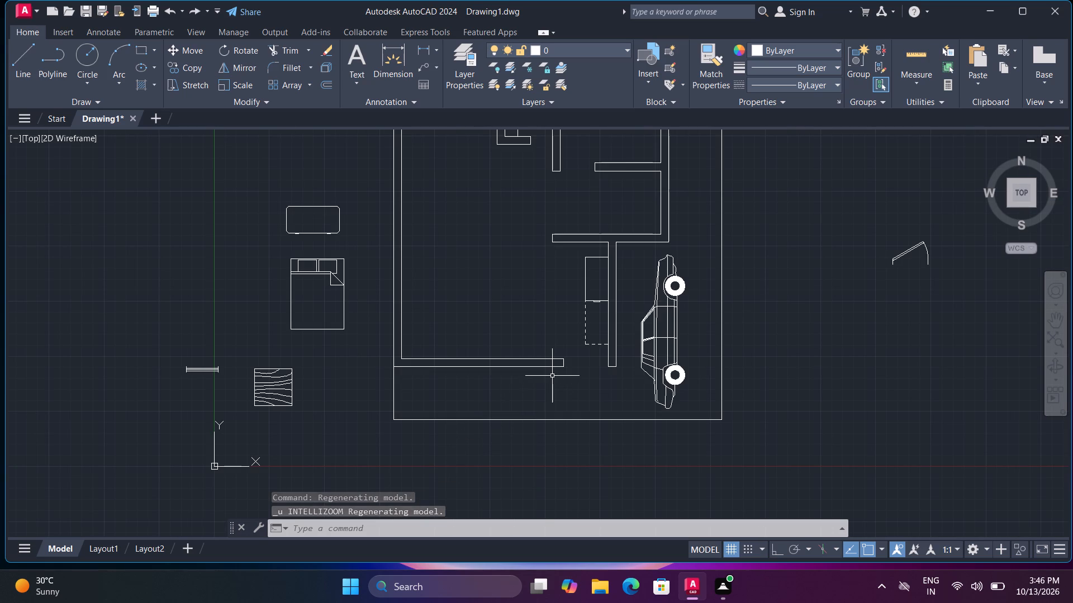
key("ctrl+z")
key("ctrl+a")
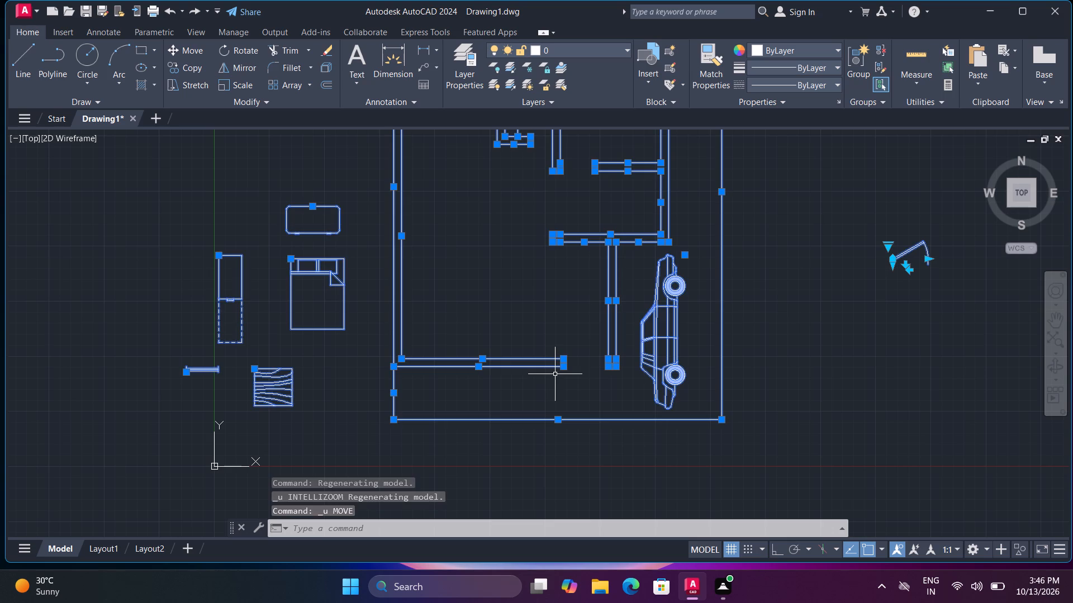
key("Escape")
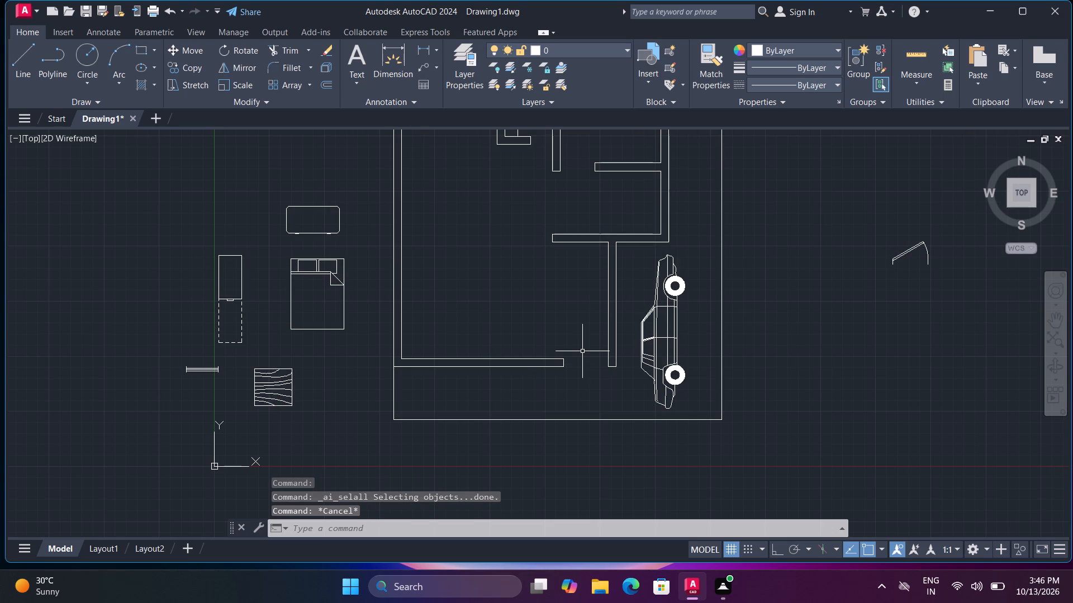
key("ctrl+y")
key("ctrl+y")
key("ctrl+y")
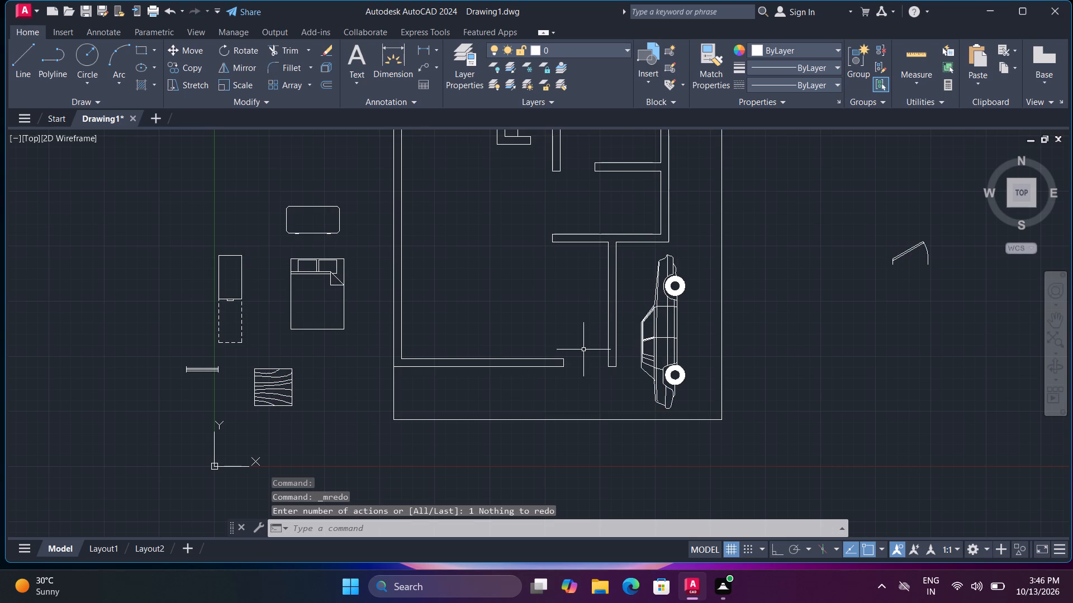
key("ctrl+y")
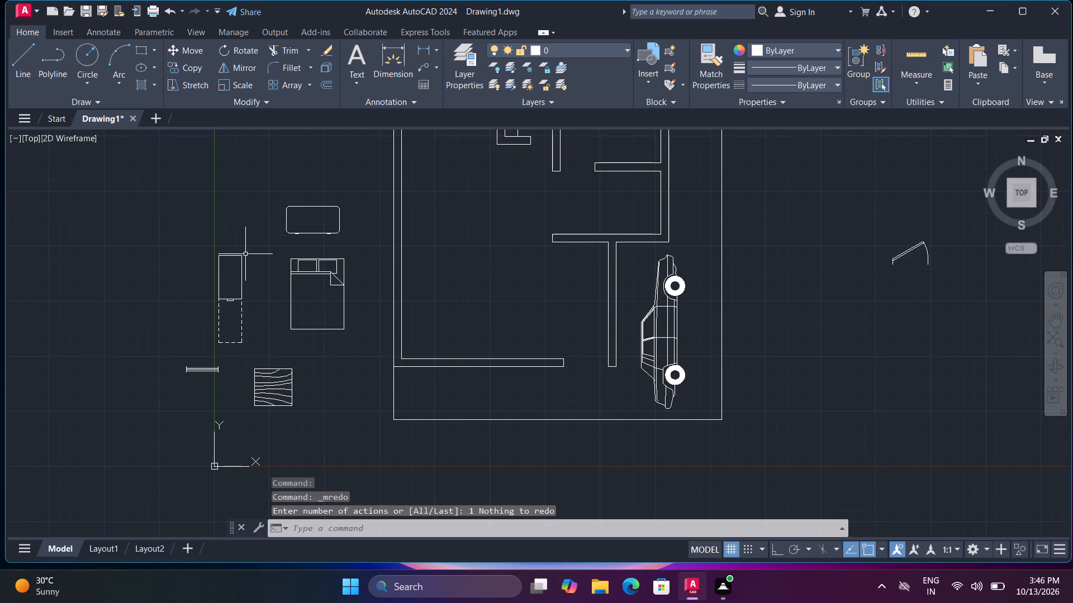
Move the half-dashed block by its upper-right corner into the corner where the horizontal wall meets the vertical wall beside the car.
key("m")
key("space")
left_click(242, 255)
key("space")
left_click(244, 258)
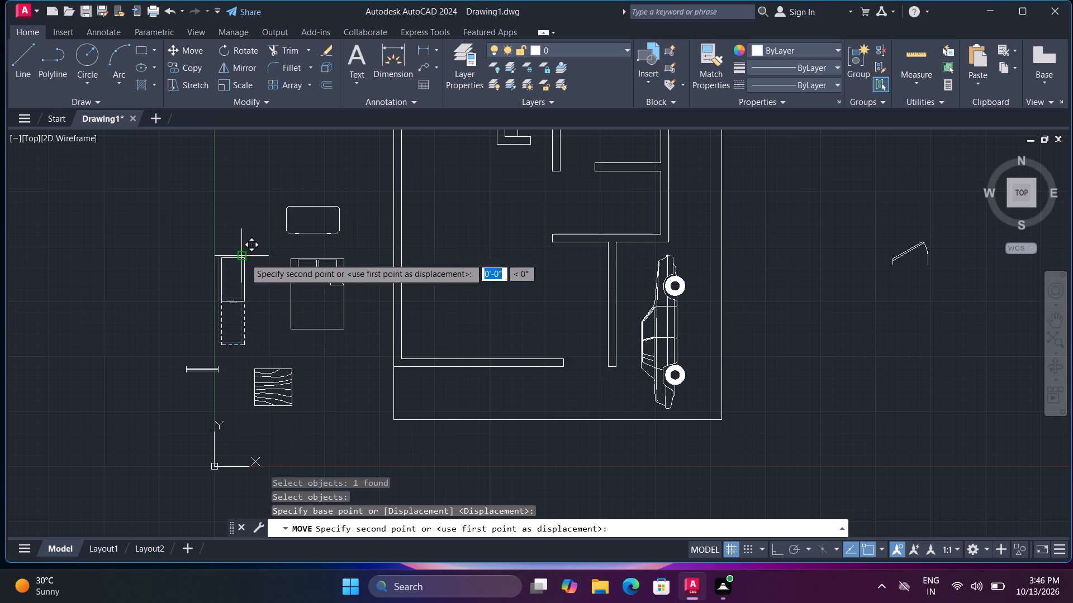
left_click(607, 244)
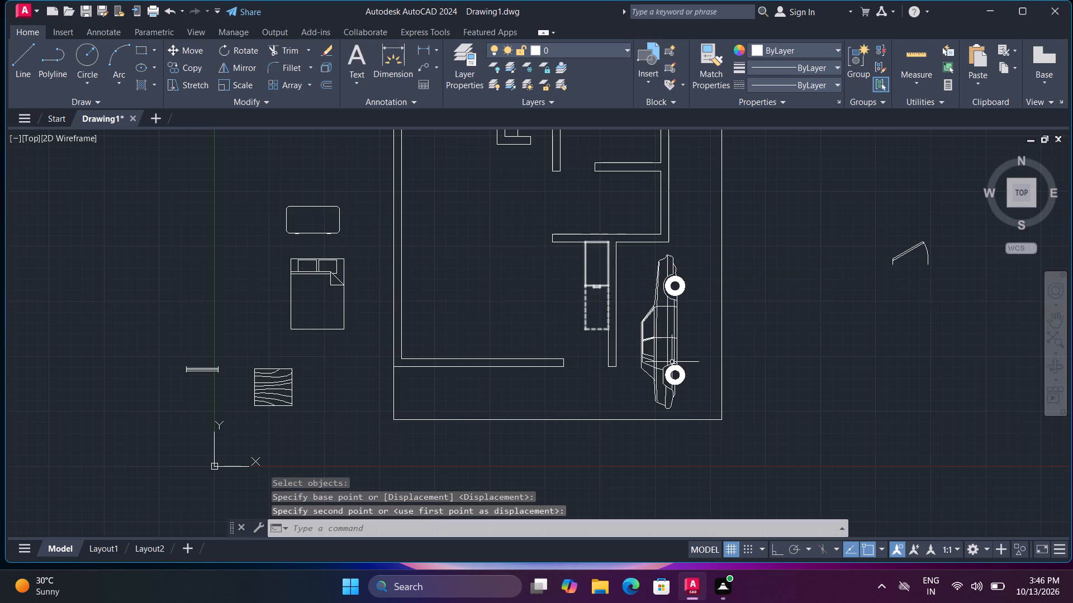
With Ortho on, draw a closed rectangle of lines about 2'-4" high just inside the large room's lower-left wall corner.
middle_click_drag(586, 275, 519, 318)
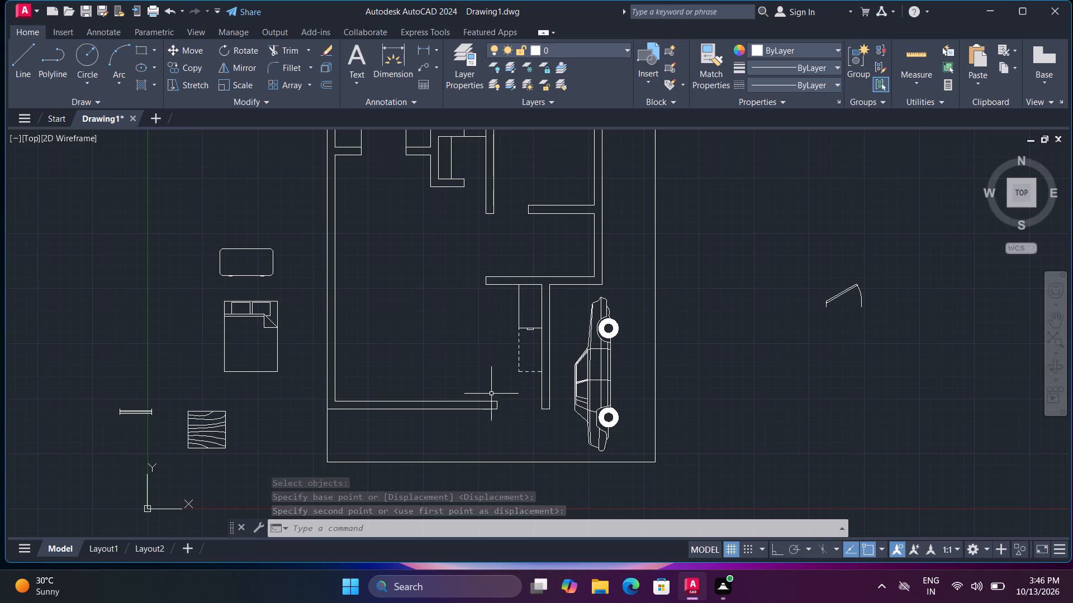
type("l")
key("space")
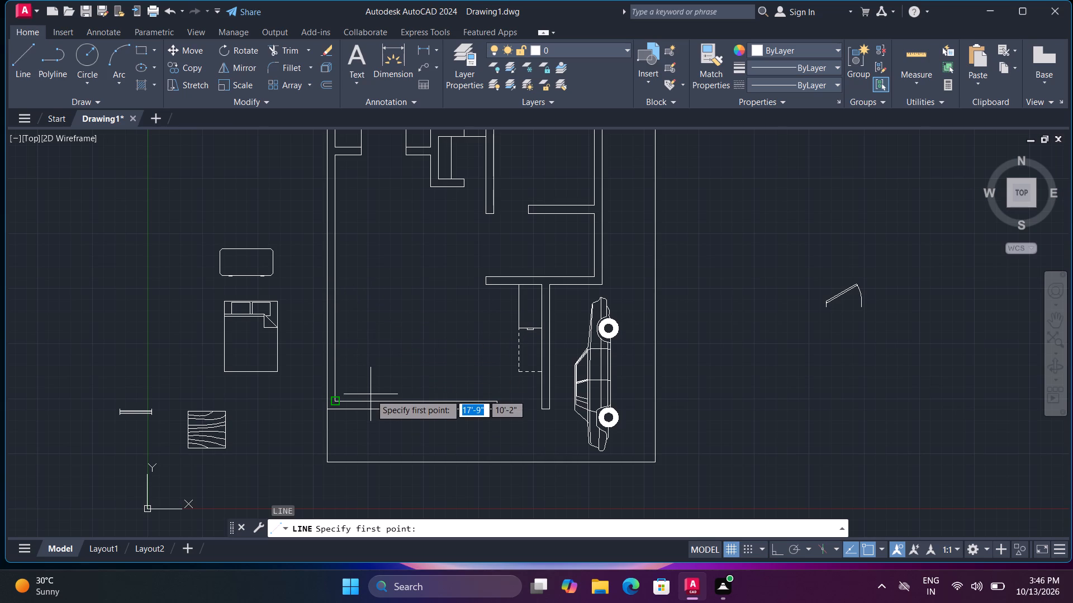
scroll(371, 393, "up", 3)
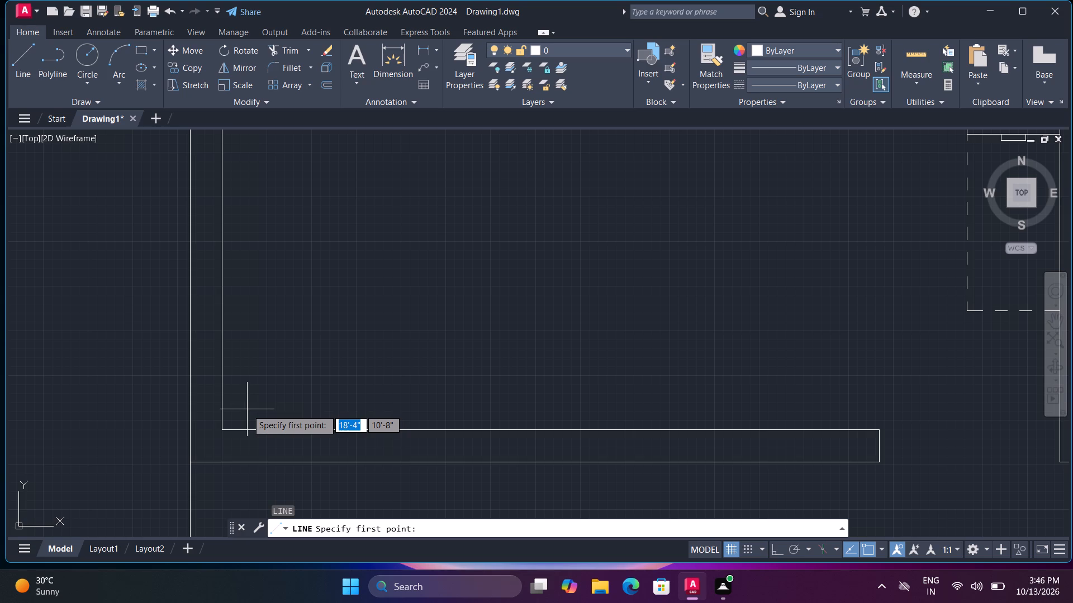
left_click(239, 415)
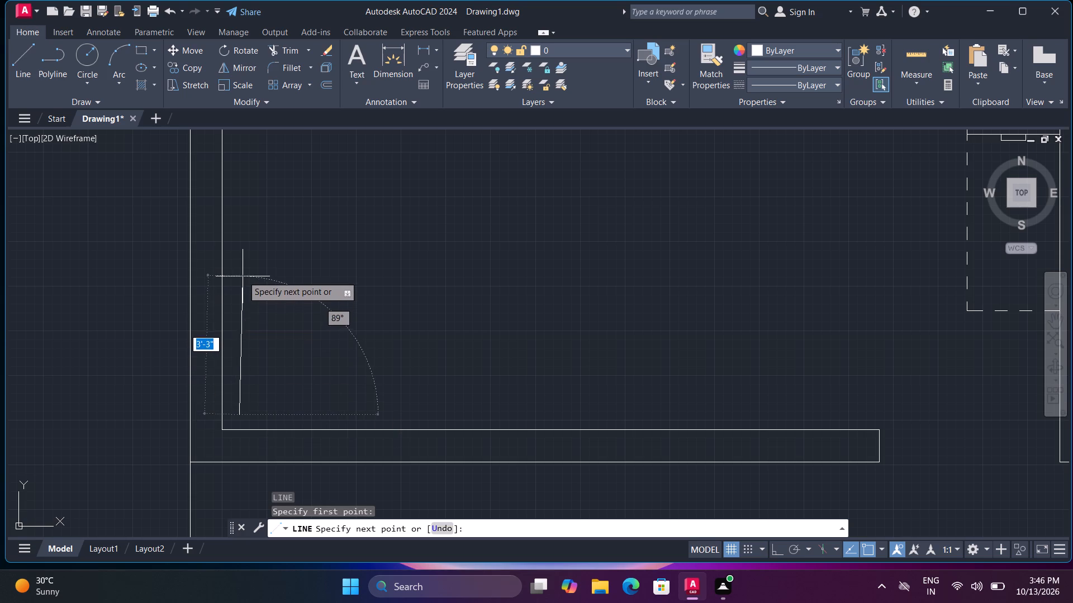
key("F8")
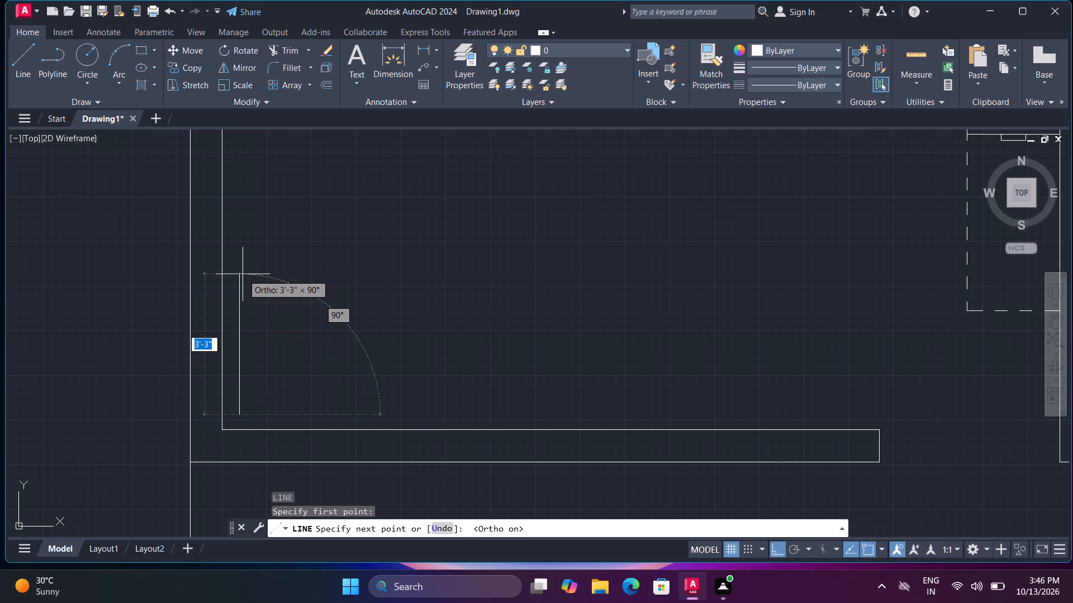
scroll(243, 274, "down", 2)
middle_click_drag(246, 279, 253, 359)
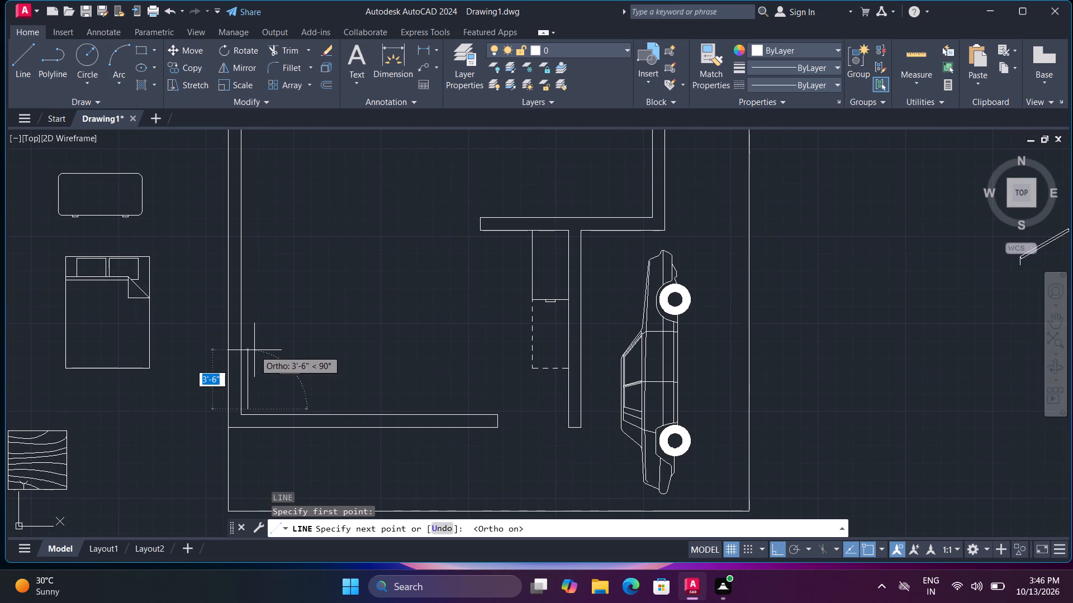
left_click(252, 371)
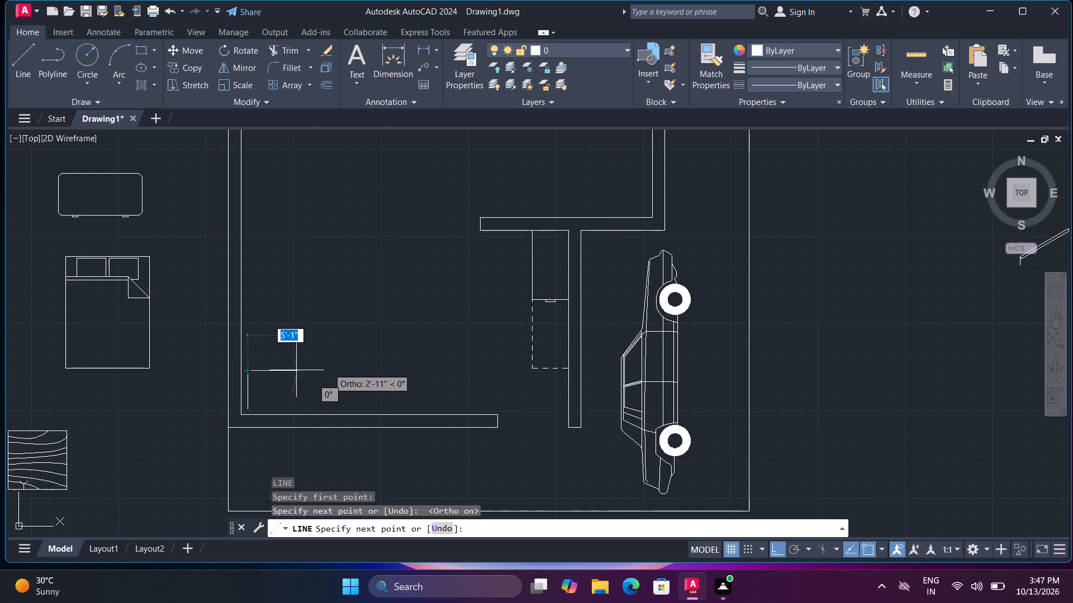
left_click(289, 372)
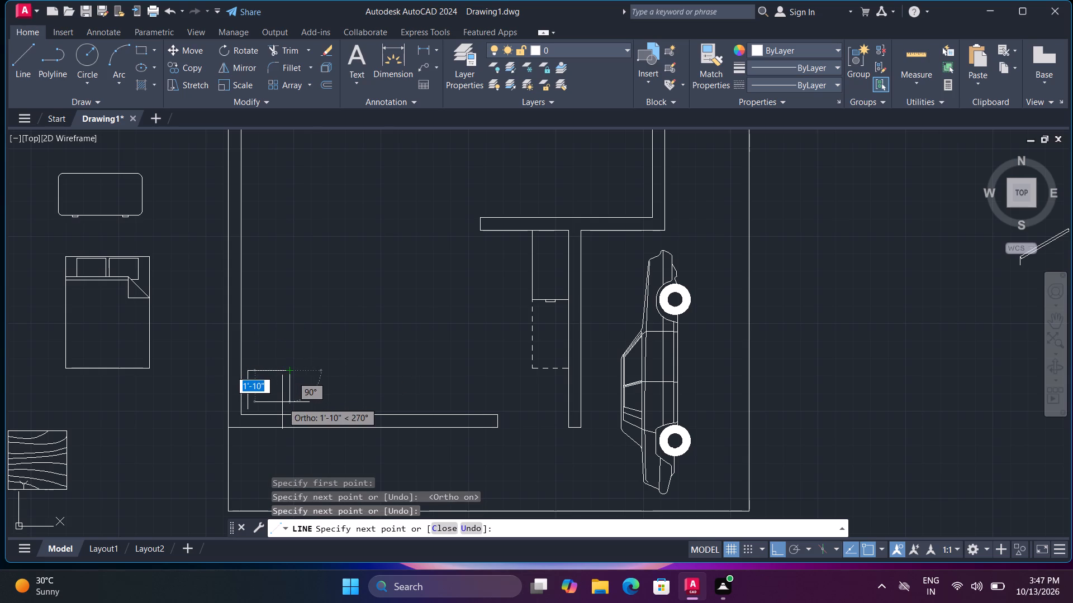
scroll(280, 406, "up", 2)
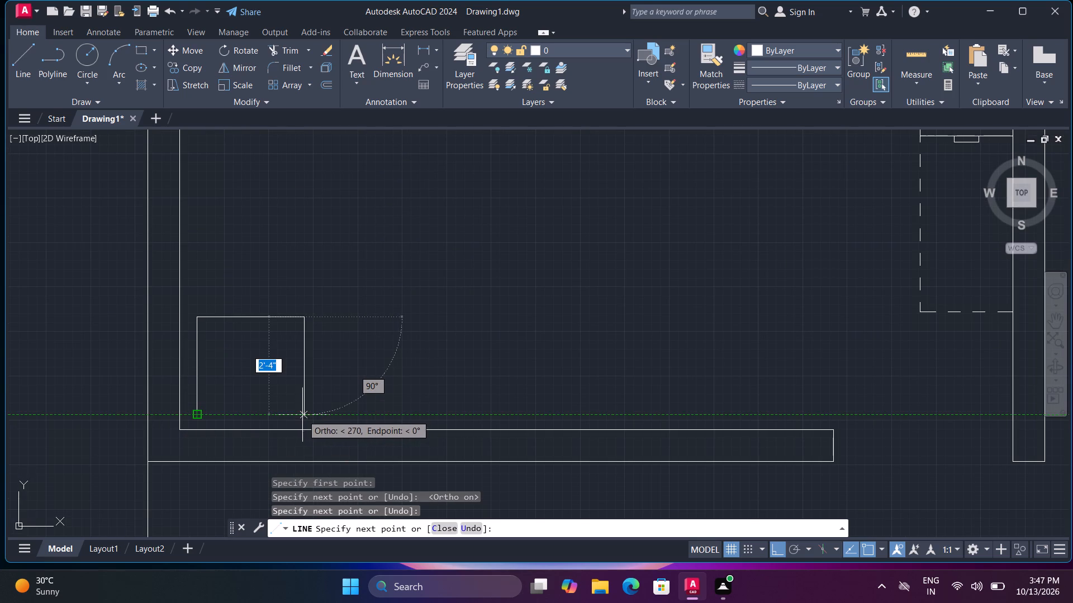
left_click(302, 415)
left_click(194, 415)
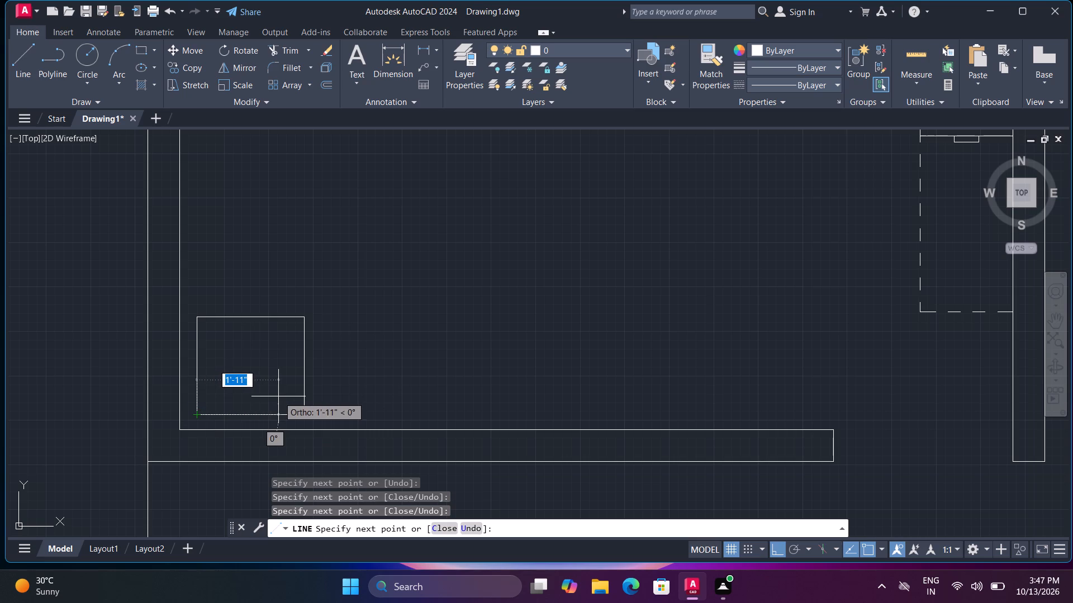
key("Escape")
Offset all four sides of the small rectangle 2" inward using the Through option.
type("o t")
key("space")
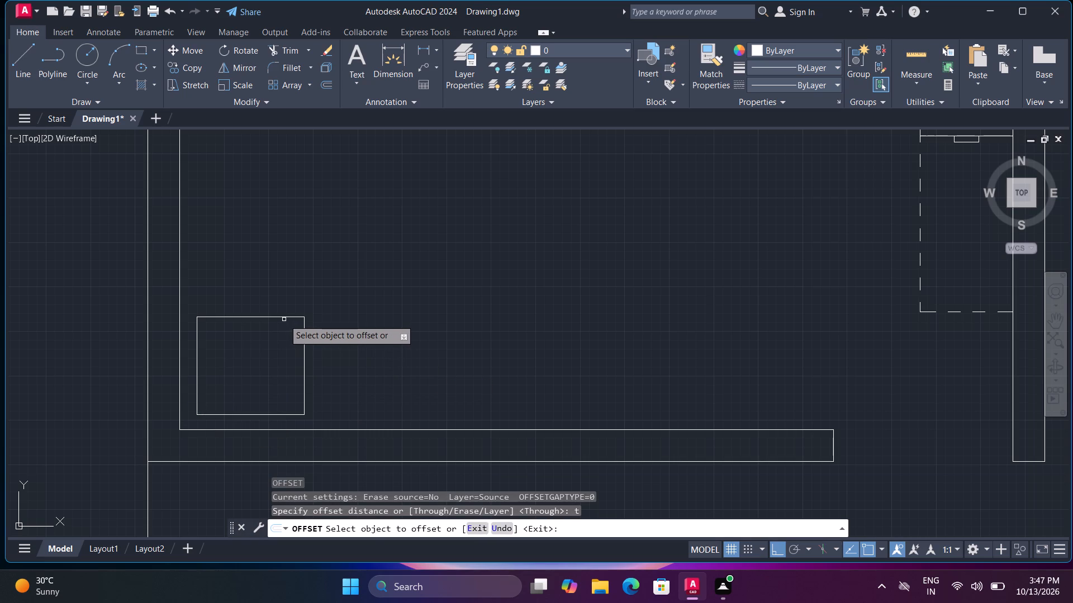
left_click(284, 318)
key("2")
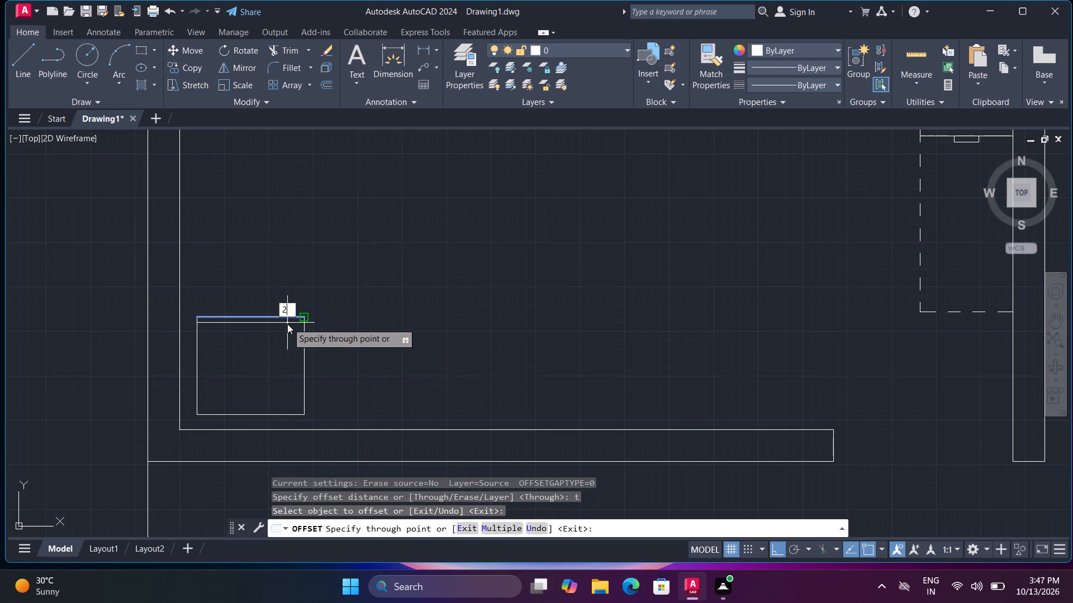
key("shift+quotedbl")
key("Return")
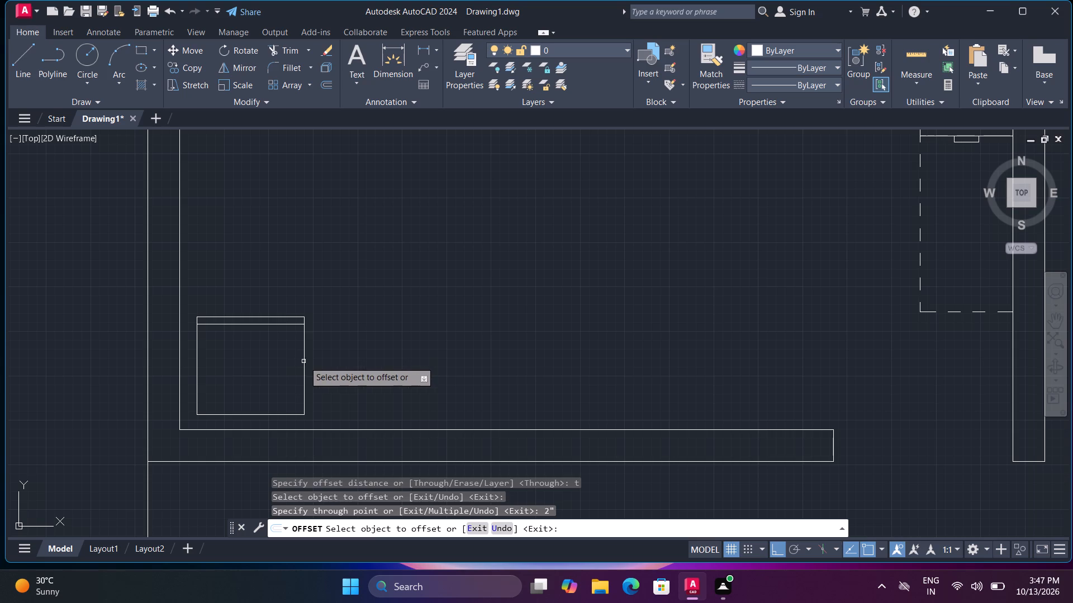
left_click(305, 361)
type("2/")
key("BackSpace")
key("shift+quotedbl")
key("Return")
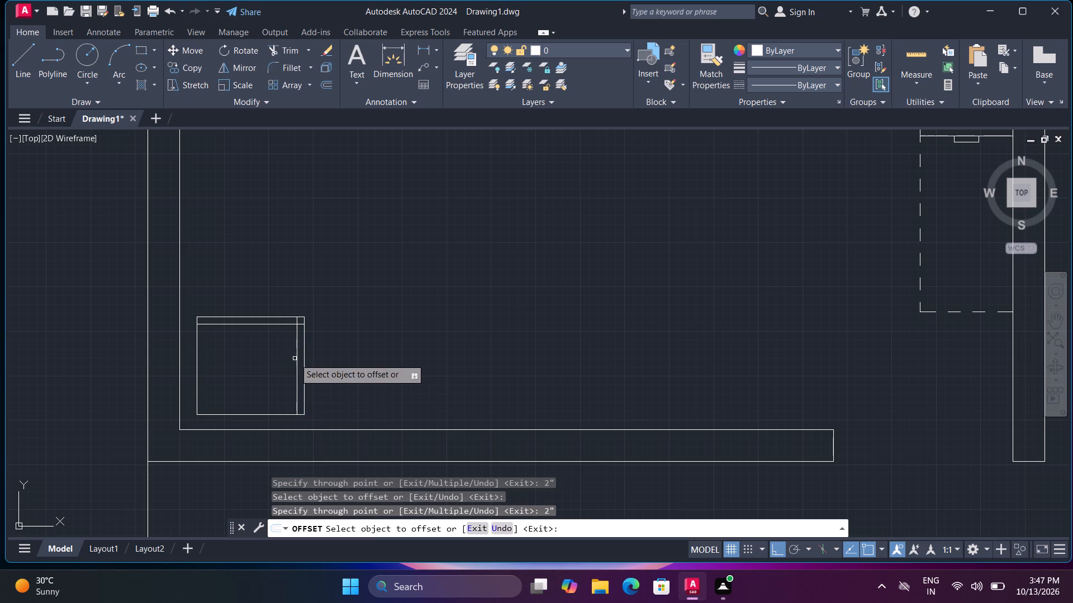
left_click(287, 414)
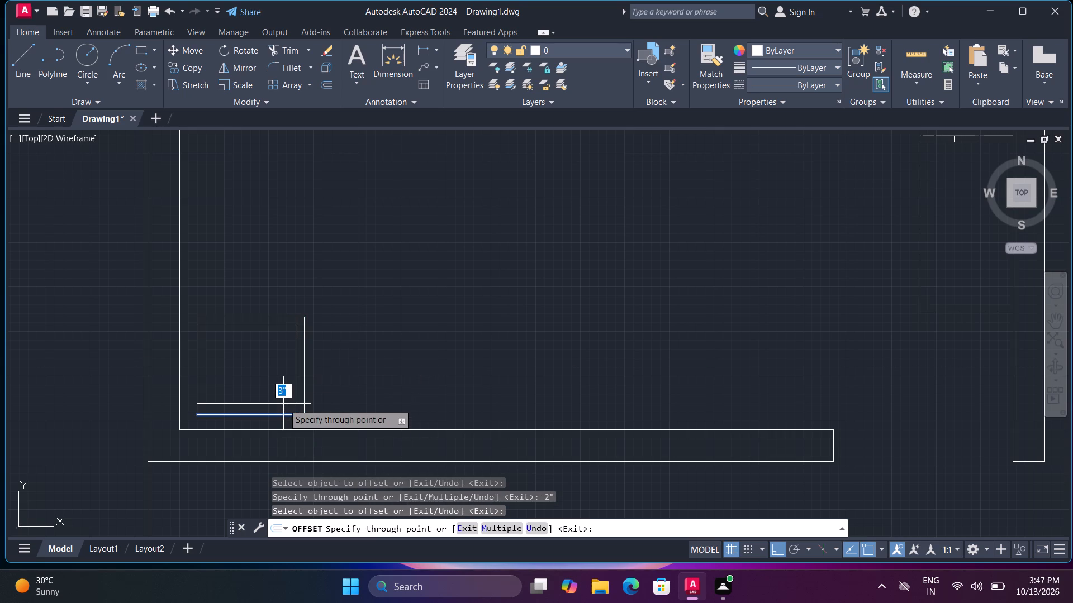
key("2")
key("shift+quotedbl")
key("Return")
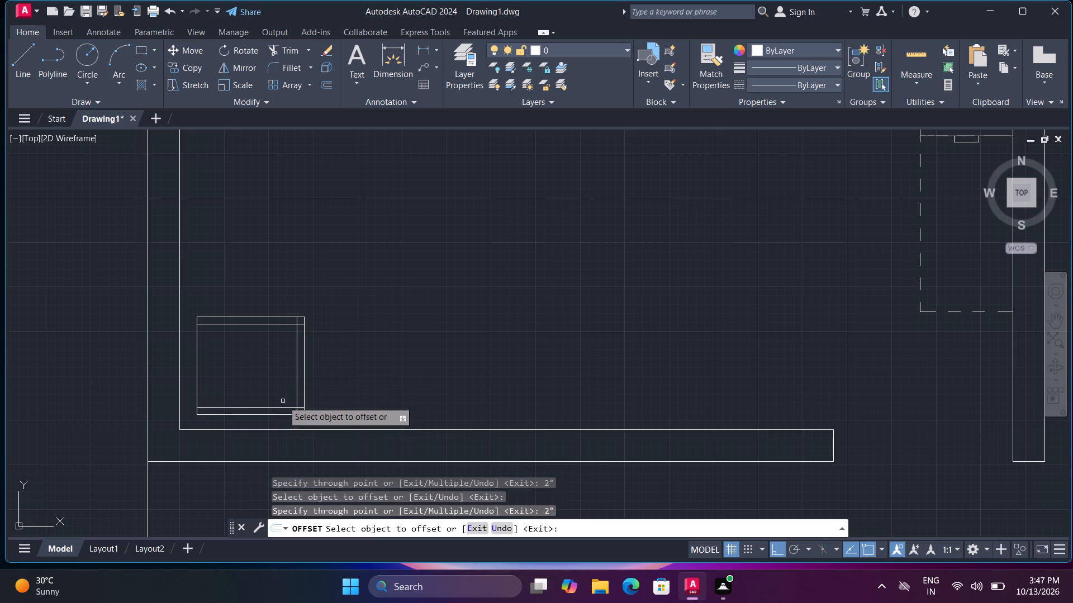
left_click(197, 370)
type("2\"")
key("Return")
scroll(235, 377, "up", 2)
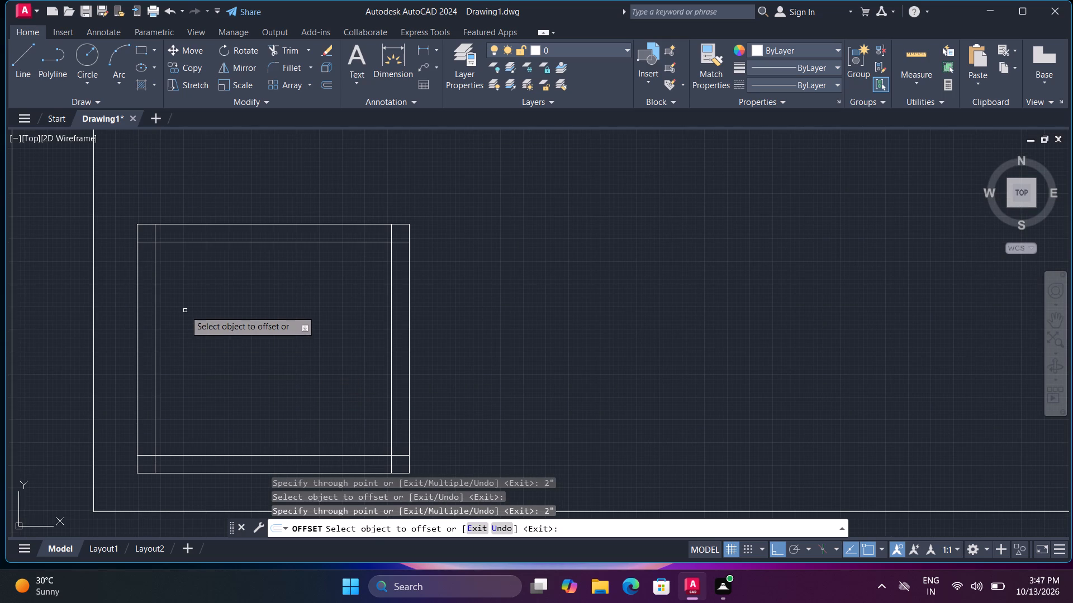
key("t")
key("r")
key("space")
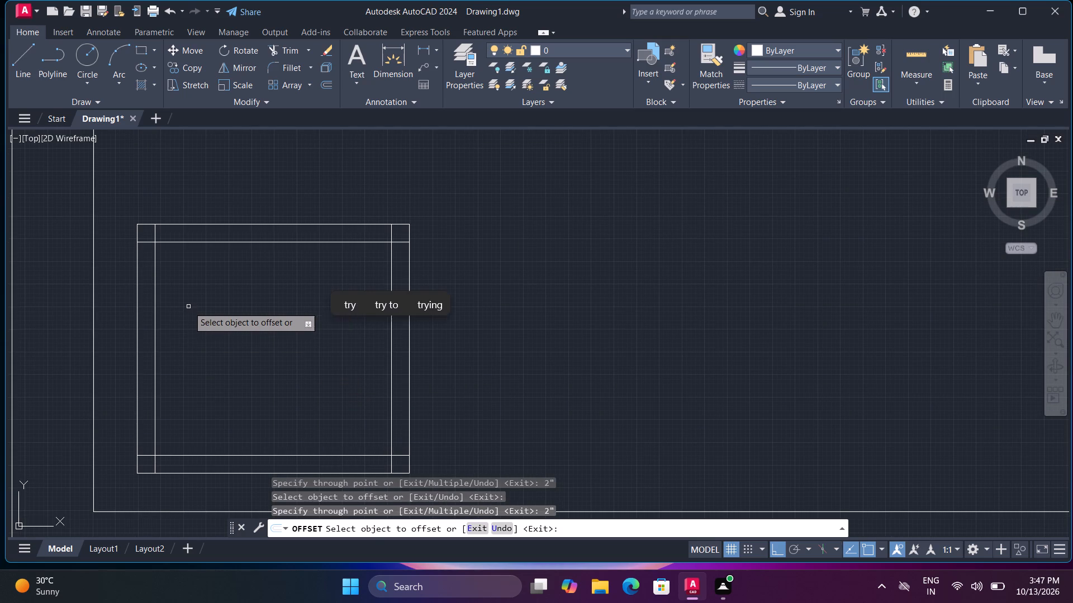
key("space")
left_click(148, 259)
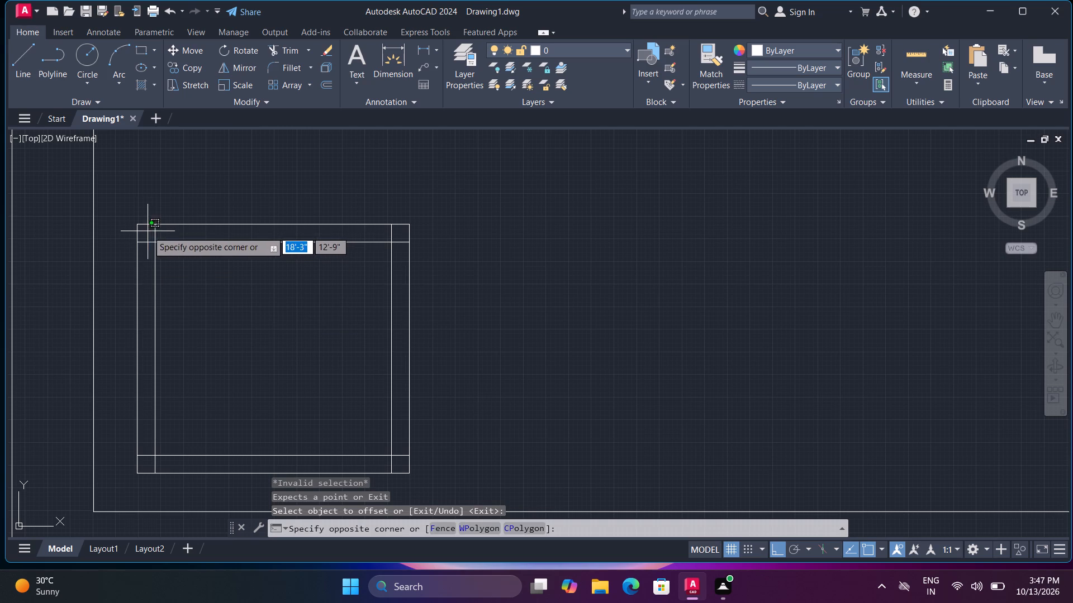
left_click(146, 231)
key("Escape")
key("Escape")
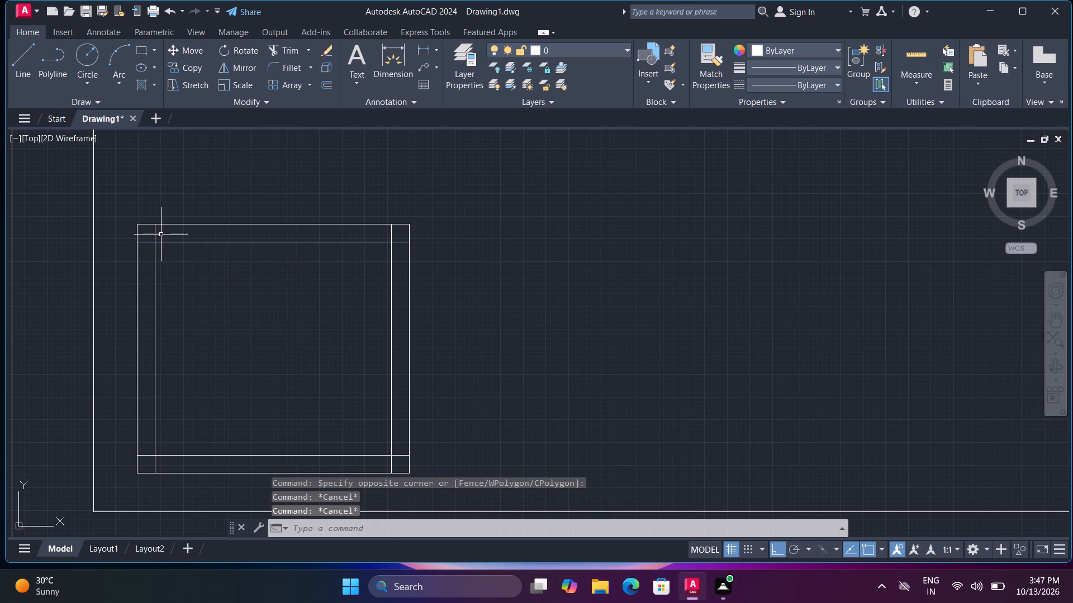
Trim the overlapping offset line ends at both upper corners of the small rectangle.
key("t")
type("r")
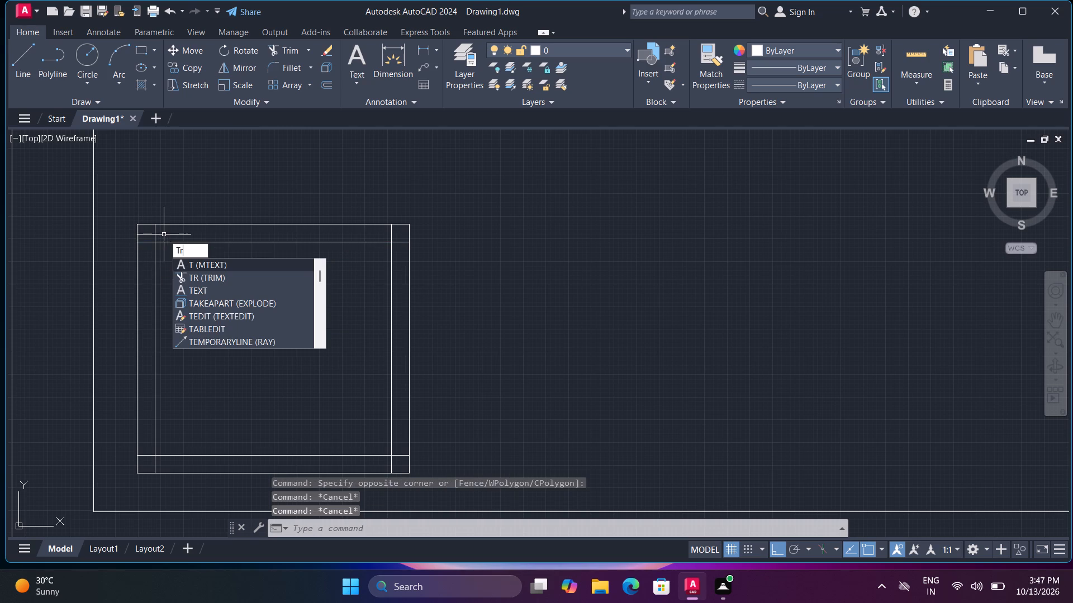
key("space")
key("space")
left_click(160, 235)
left_click(149, 234)
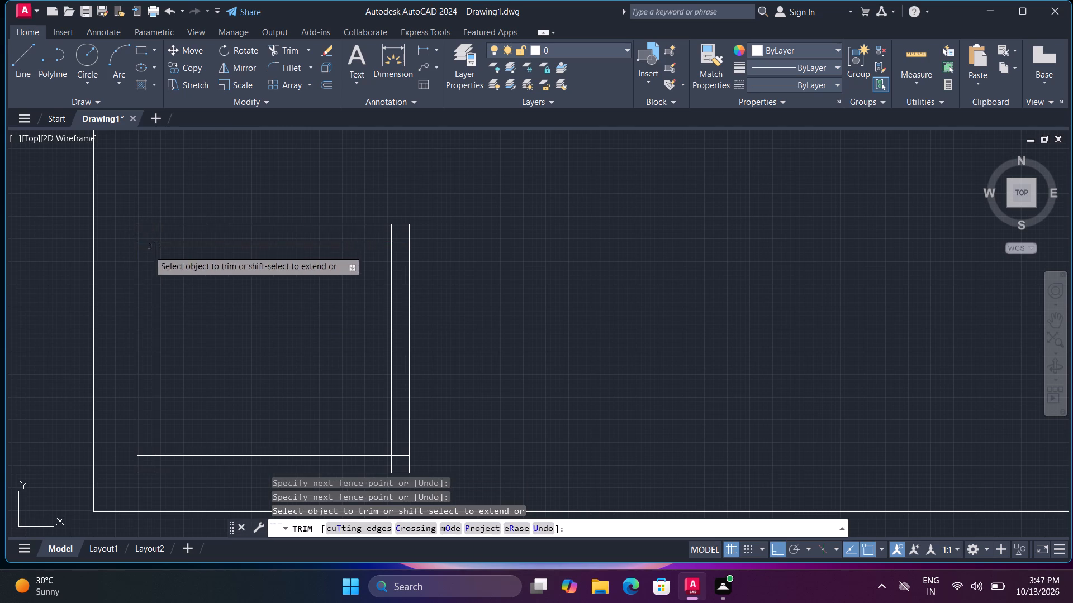
left_click(148, 250)
left_click(148, 233)
left_click(378, 232)
double_click(402, 234)
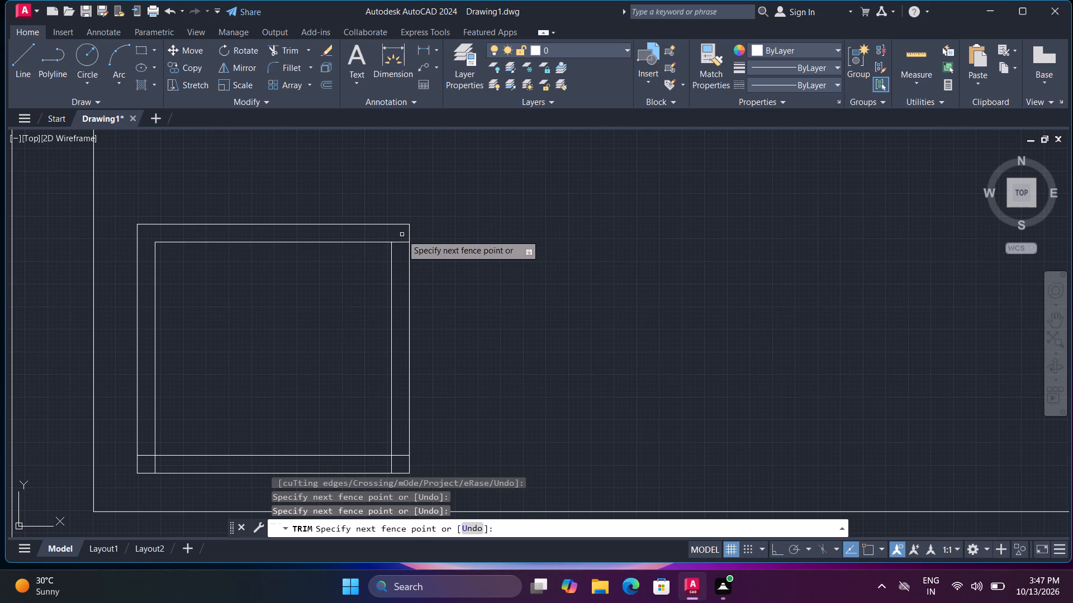
left_click(398, 250)
left_click(398, 232)
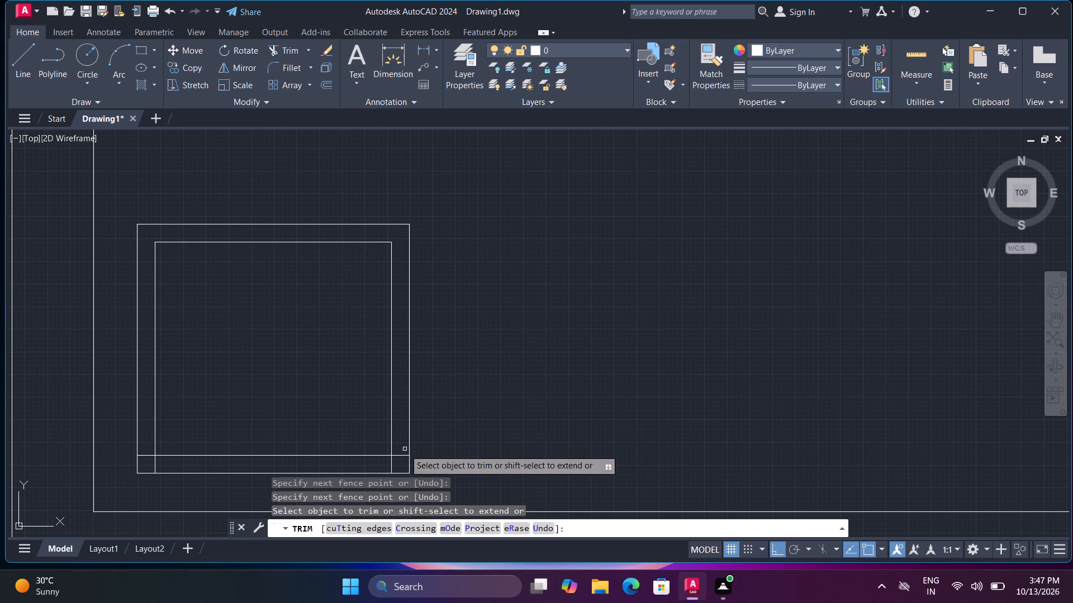
Trim the overlapping offset line ends at both lower corners of the small rectangle, leaving a clean inner outline.
left_click(404, 449)
left_click(401, 462)
left_click(397, 470)
left_click(386, 467)
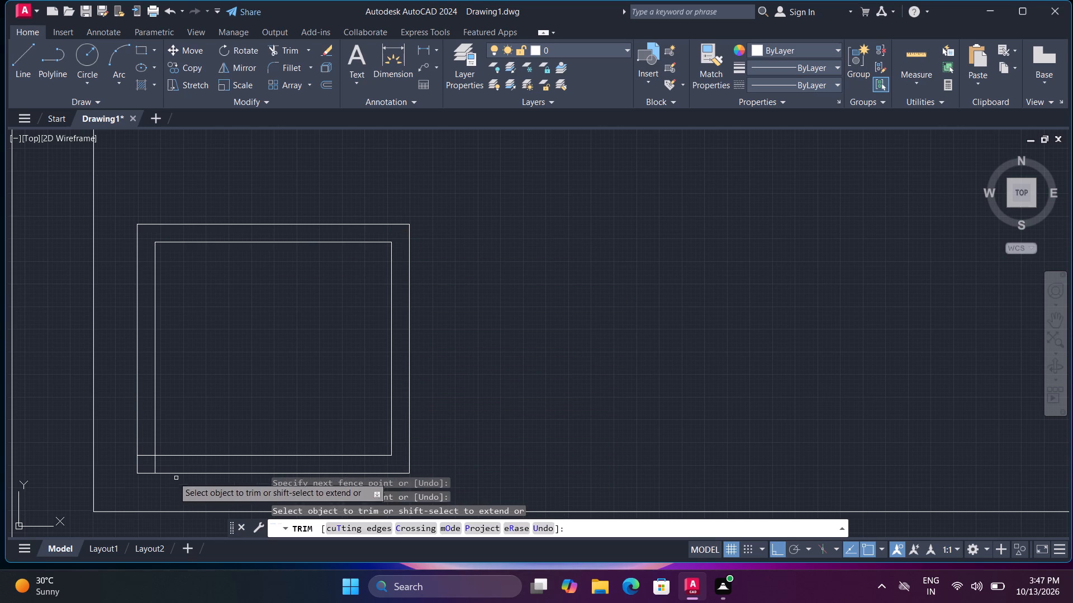
left_click(164, 467)
left_click(150, 462)
left_click(150, 462)
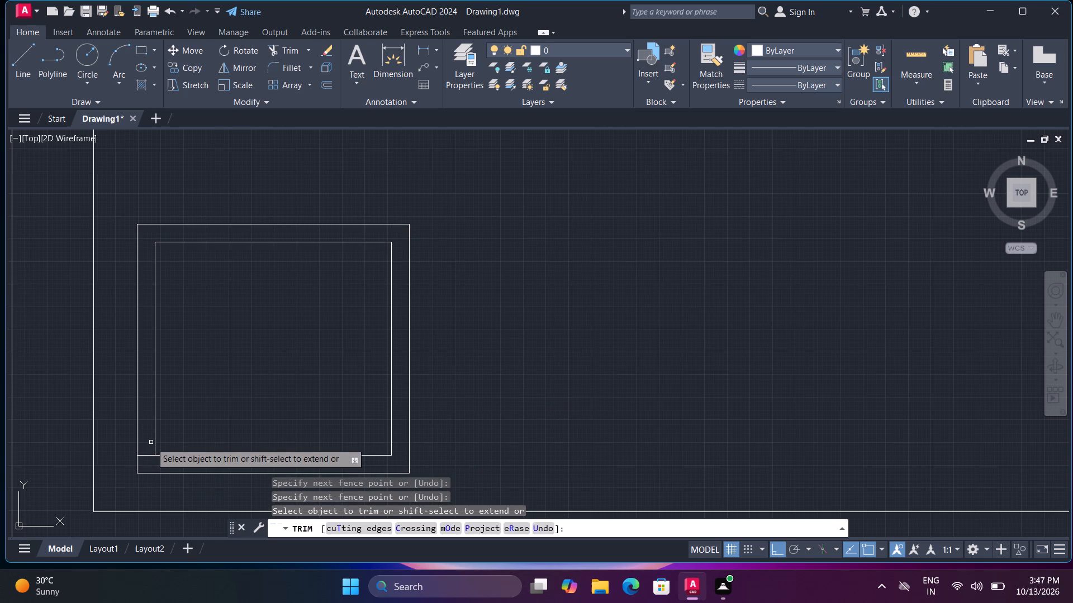
left_click(146, 440)
left_click(151, 462)
scroll(261, 464, "down", 2)
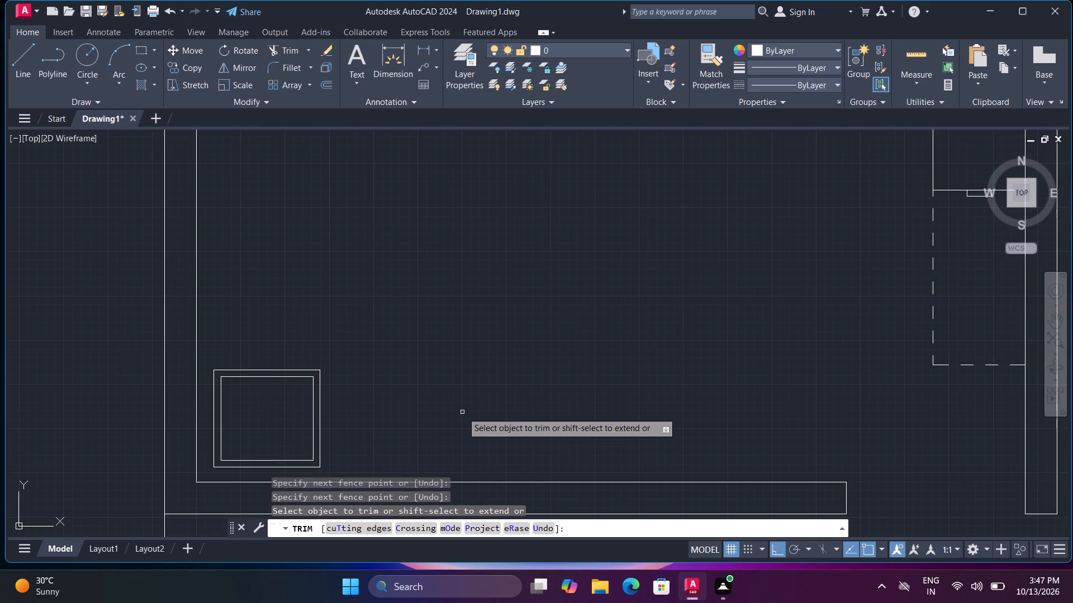
scroll(461, 410, "down", 1)
middle_click_drag(523, 399, 442, 407)
middle_click(436, 408)
scroll(436, 410, "down", 1)
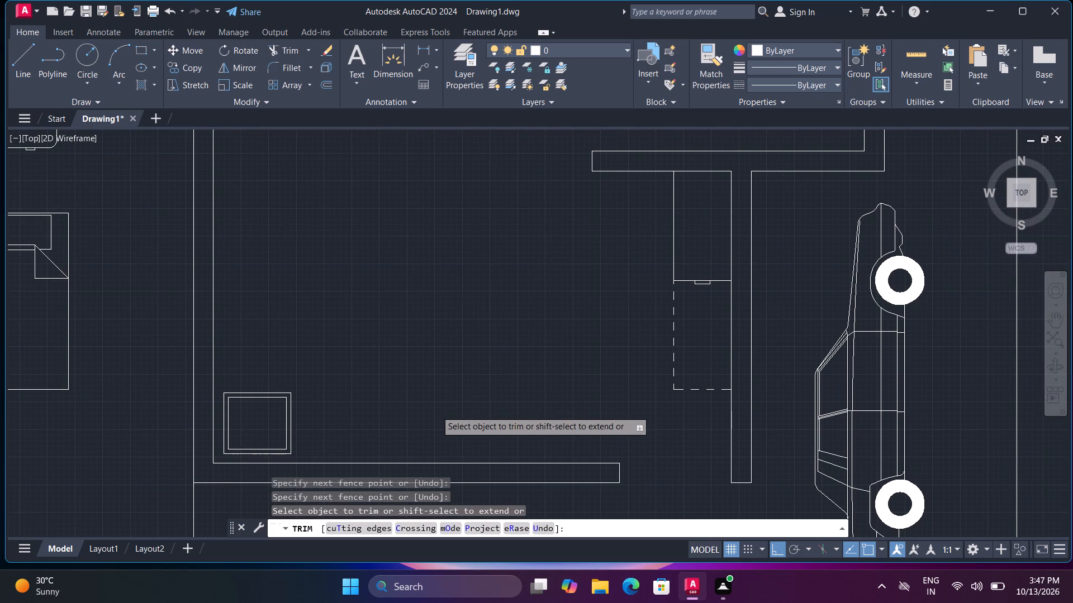
key("Escape")
key("Escape")
Draw a closed upright rectangle of lines about 5'-8" high along the large room's left wall, just above the small double-outlined rectangle.
key("l")
key("space")
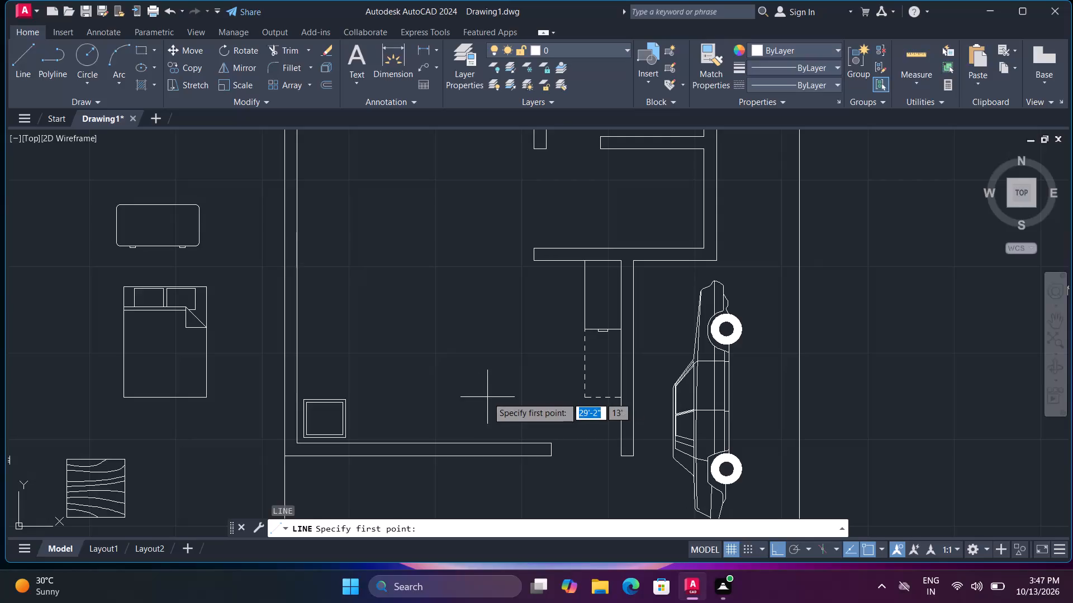
left_click(305, 390)
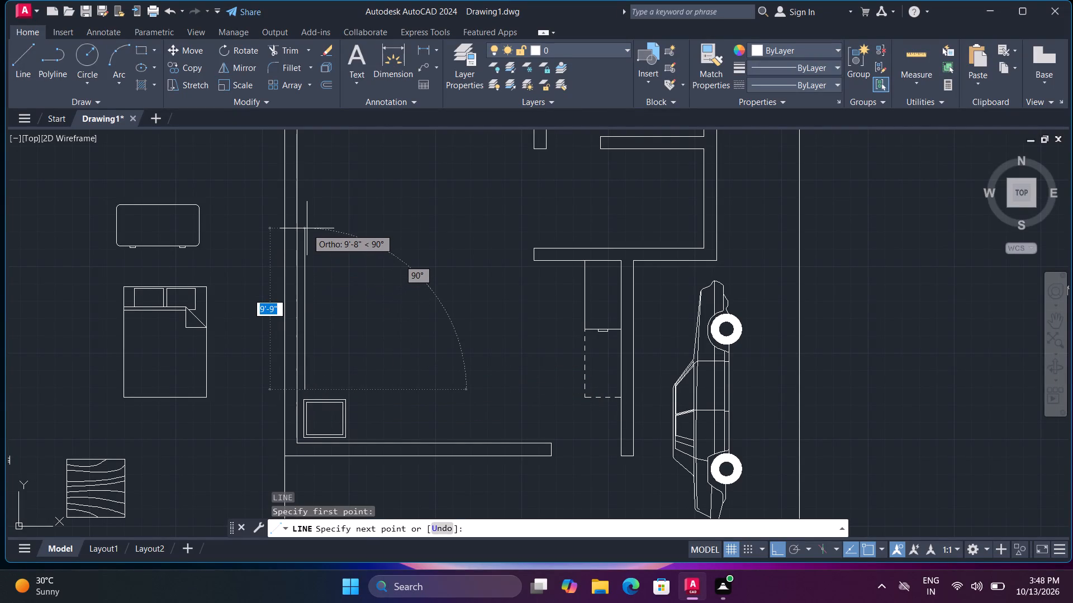
left_click(312, 295)
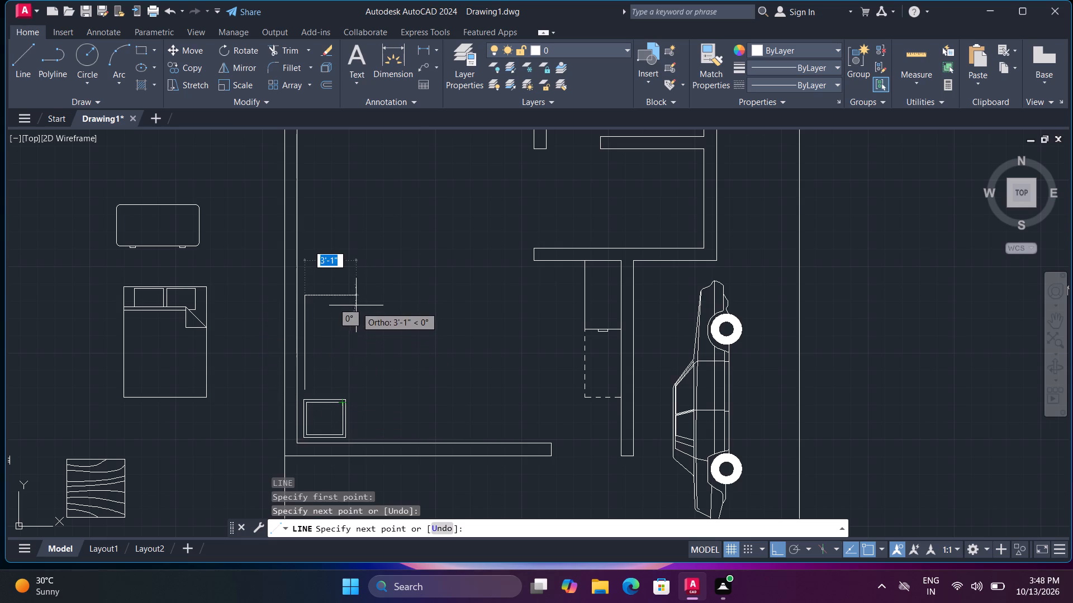
left_click(341, 297)
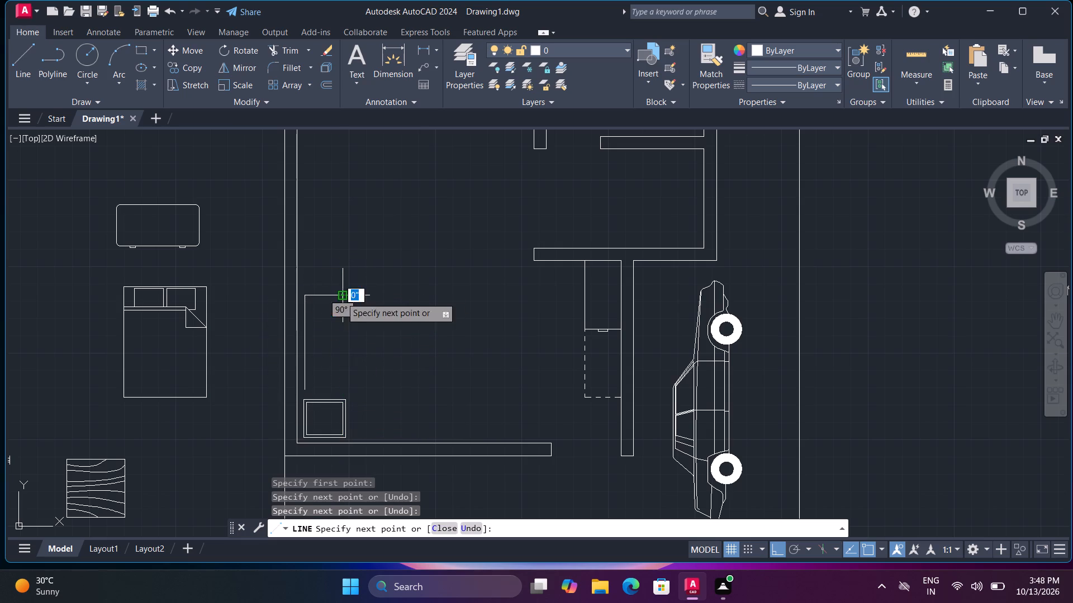
left_click(342, 390)
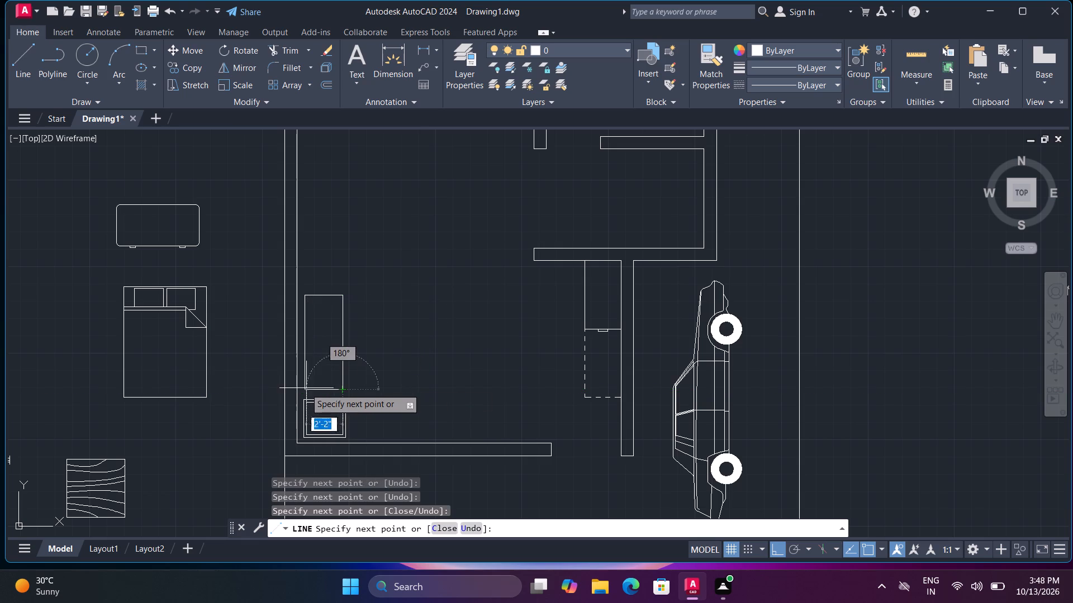
left_click(303, 389)
key("Escape")
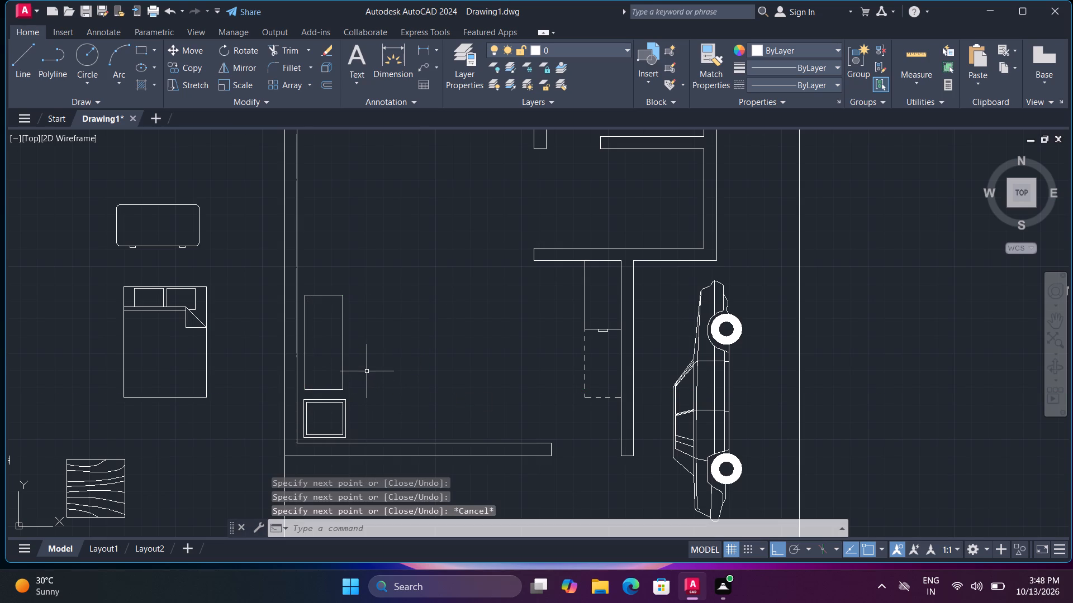
Move the tall rectangle slightly straight down toward the small double-outlined rectangle, using its lower-left corner as base point.
left_click(302, 282)
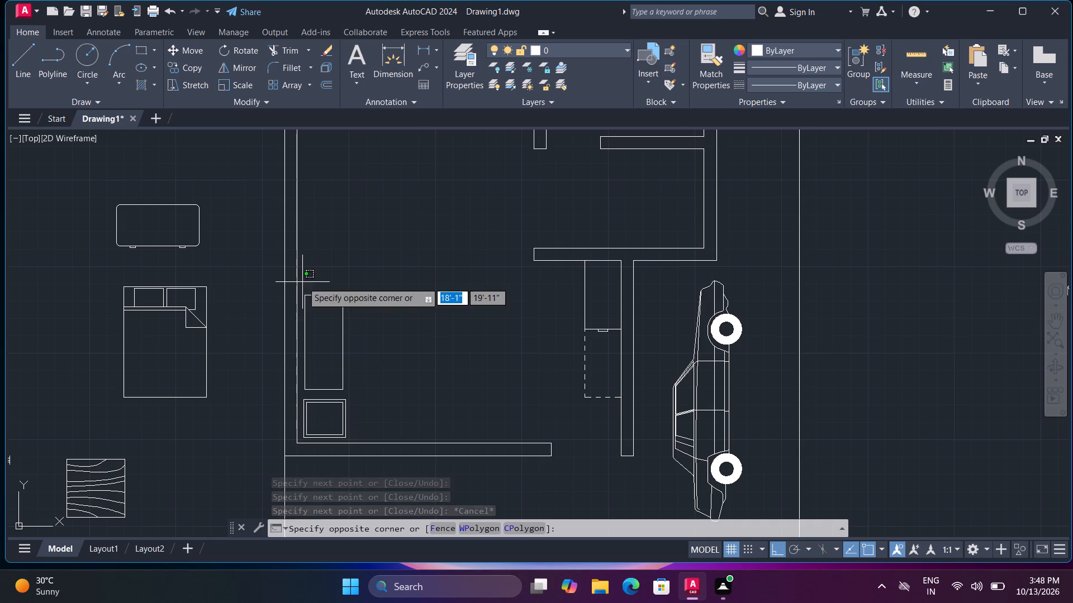
left_click(346, 397)
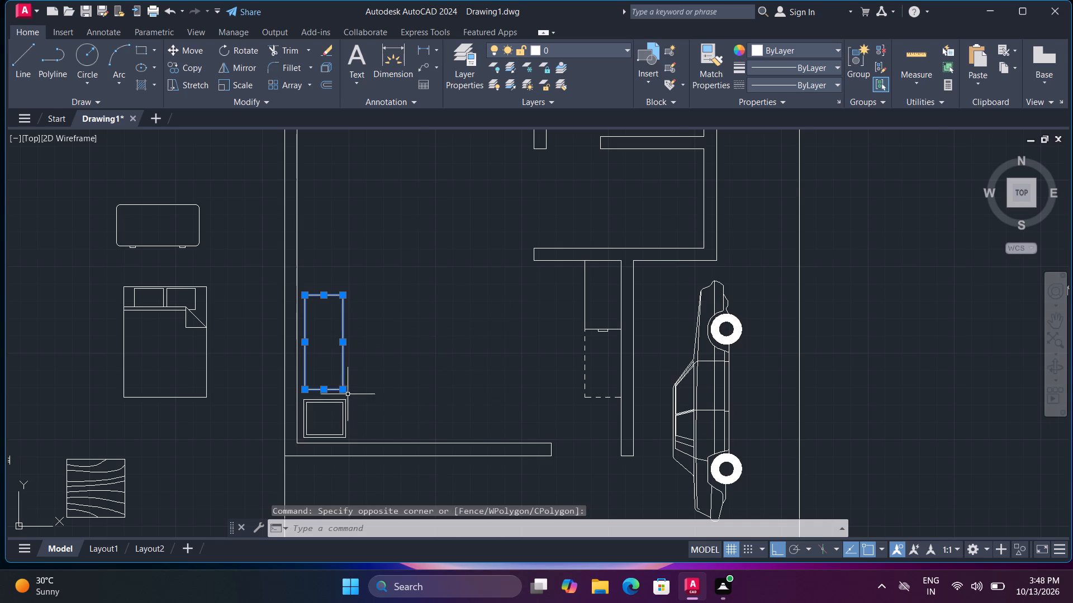
type("m")
key("space")
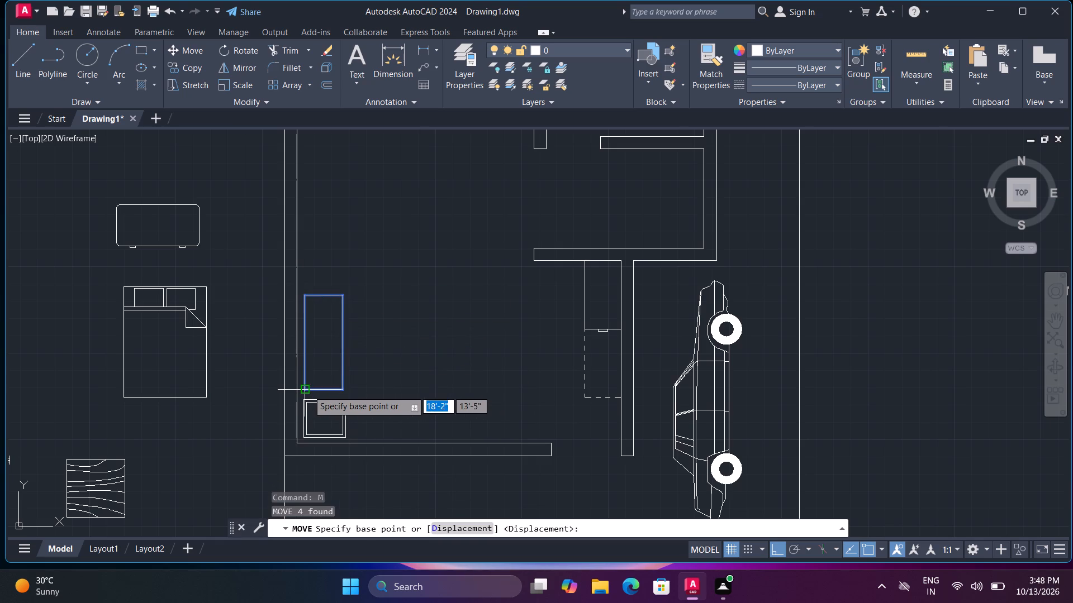
left_click(308, 390)
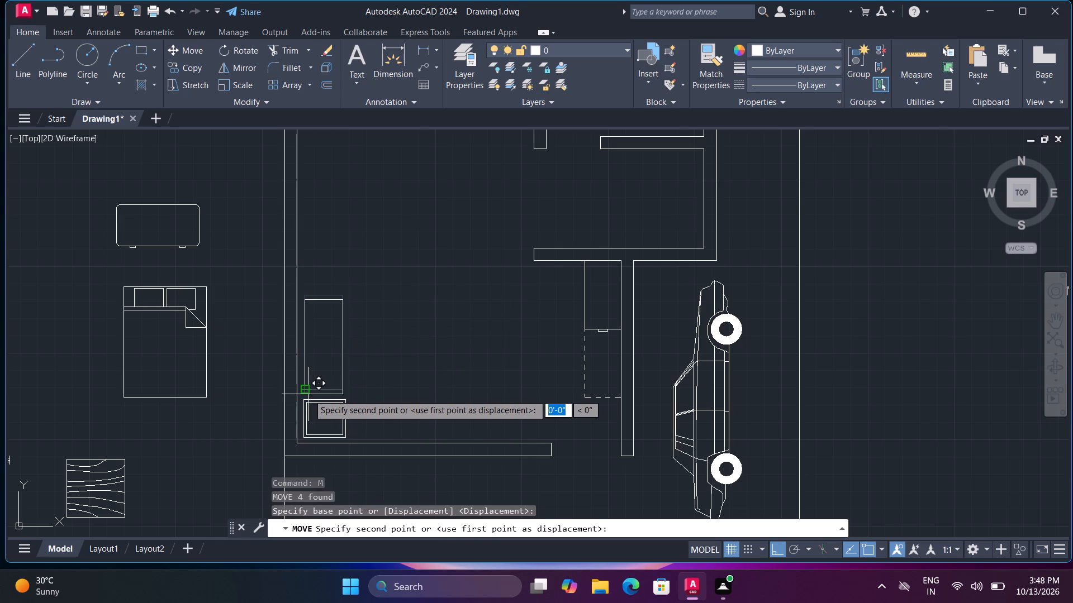
left_click(308, 394)
scroll(335, 388, "up", 1)
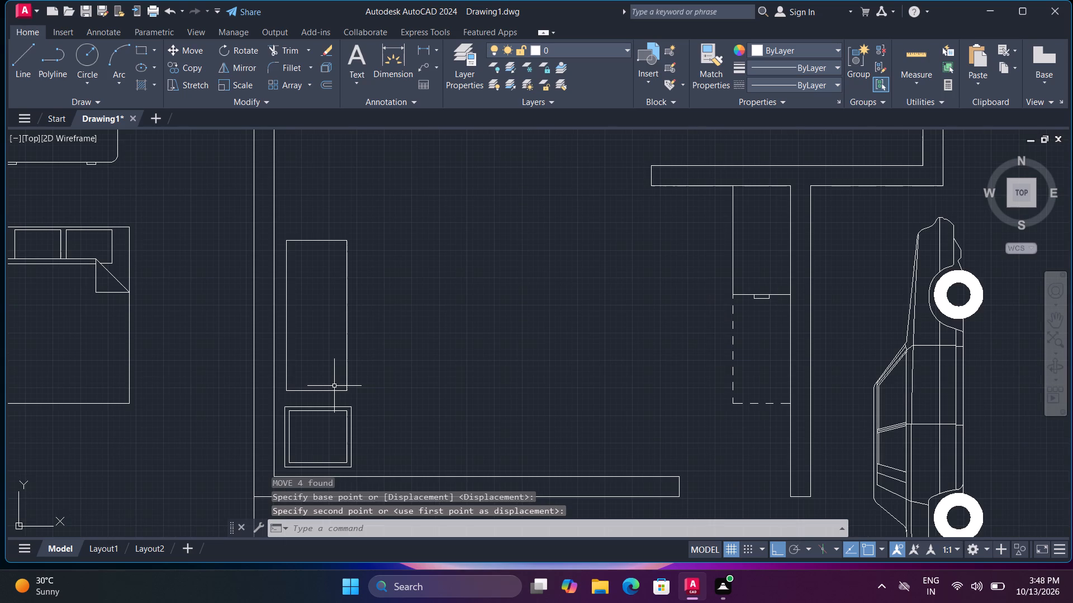
key("Escape")
key("Escape")
key("Escape")
key("Escape")
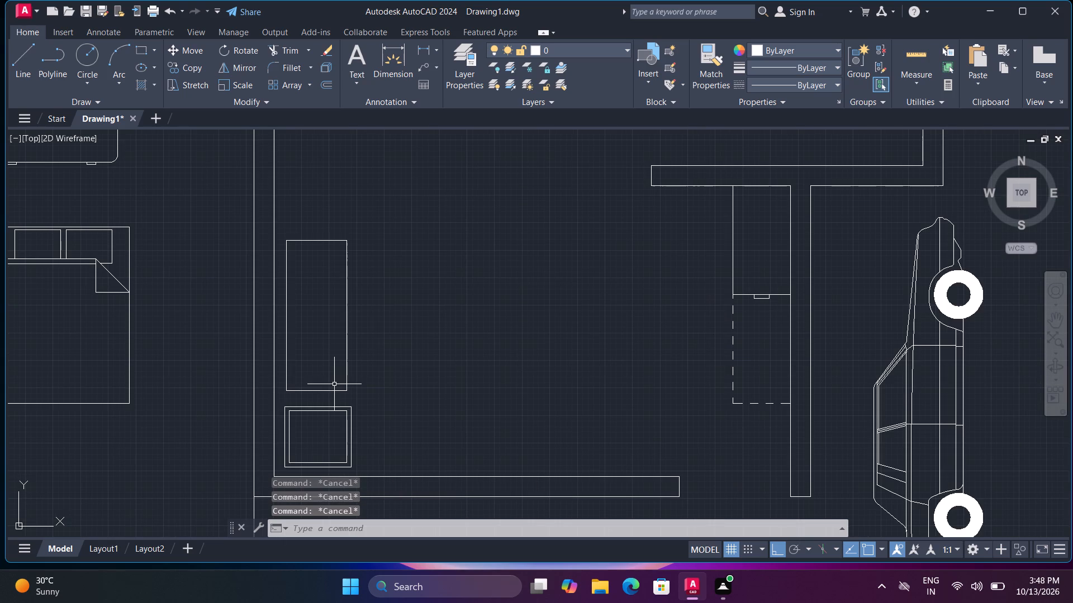
Offset all four sides of the tall rectangle 2" inward using the Through option.
type("o t")
key("space")
left_click(334, 390)
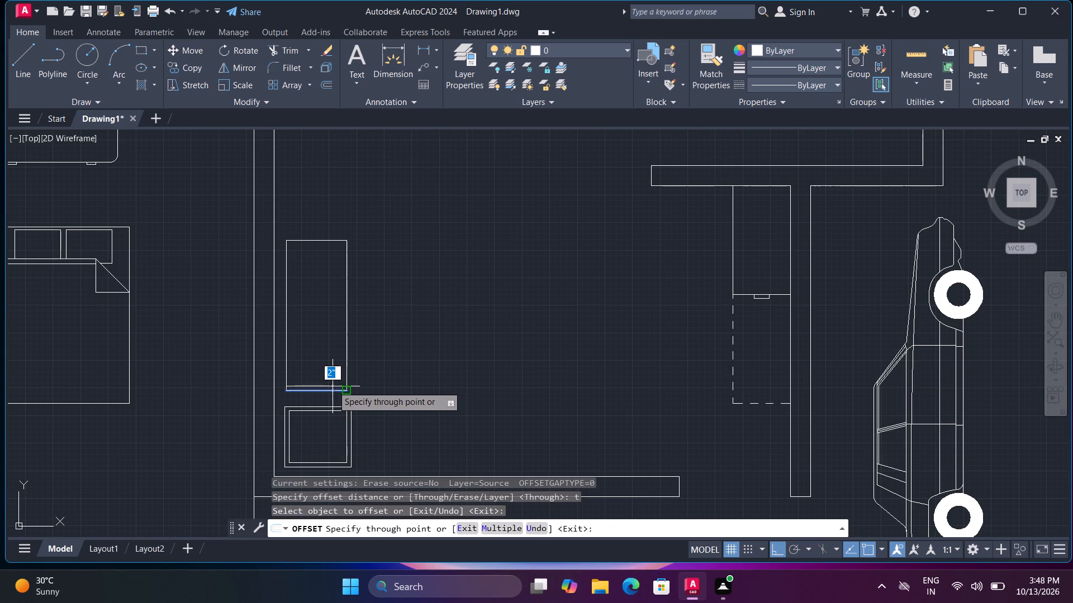
left_click(333, 386)
key("2")
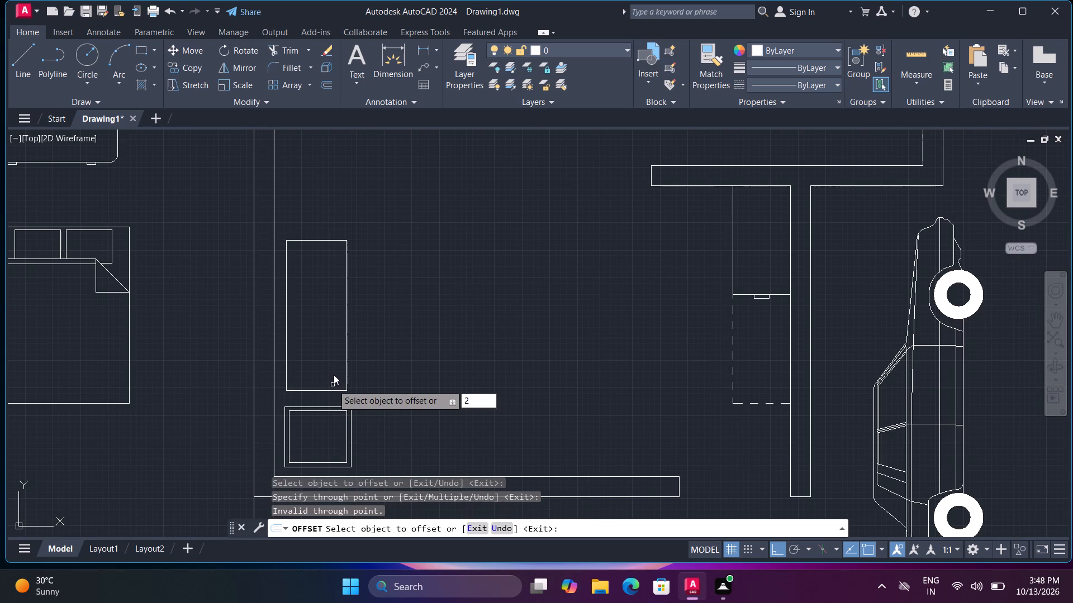
left_click(336, 389)
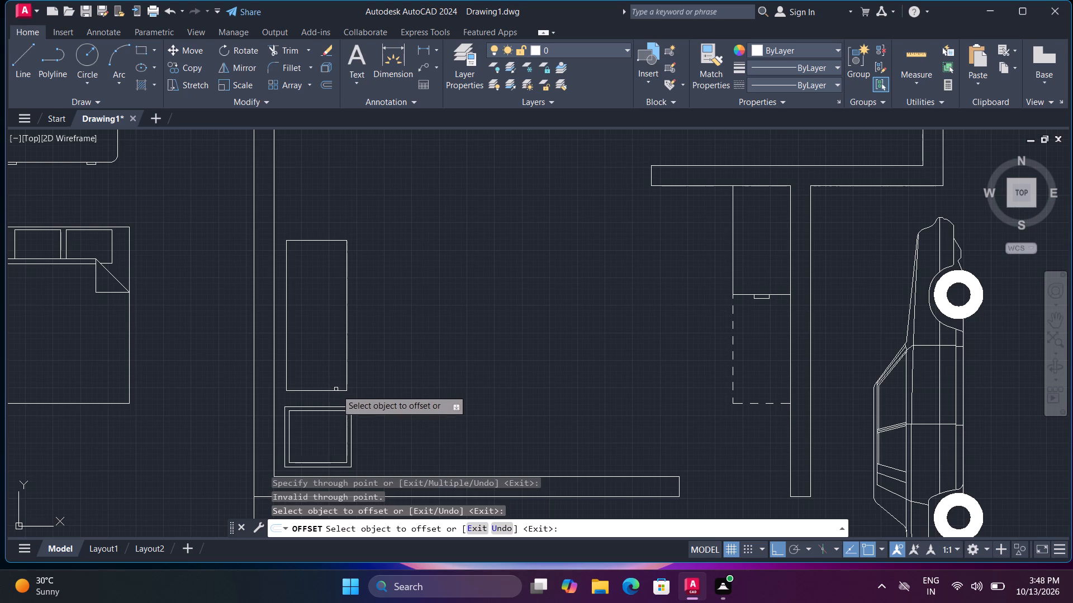
left_click(337, 390)
key("2")
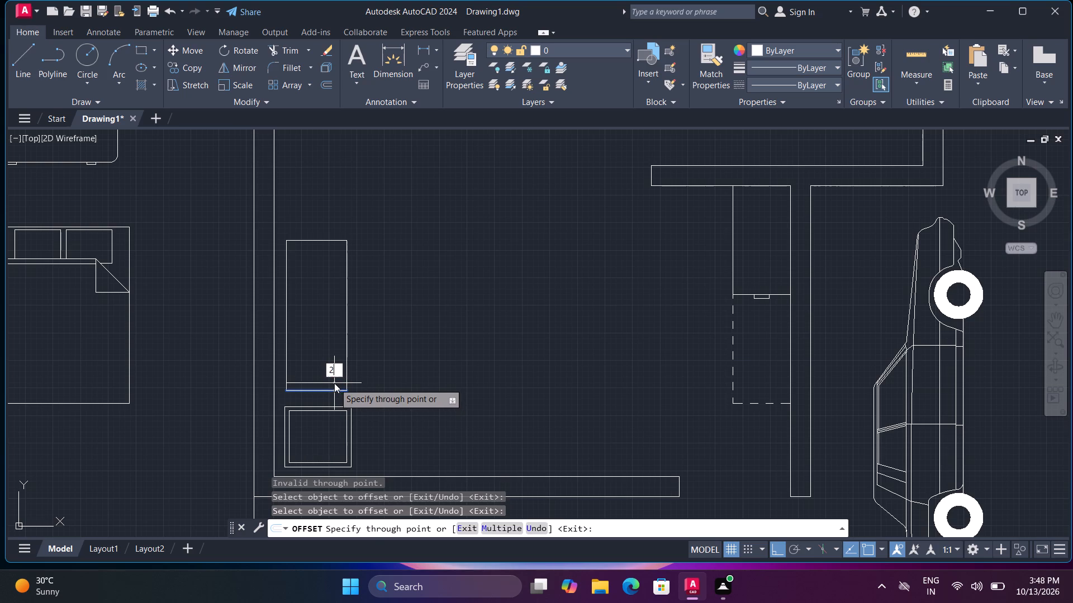
key("shift+quotedbl")
key("Return")
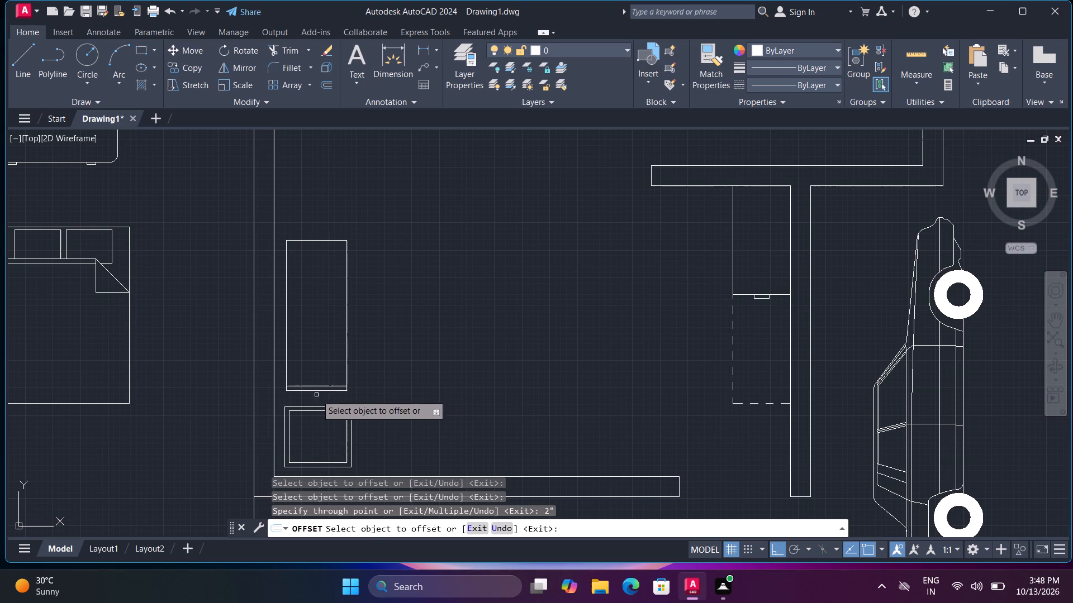
left_click(287, 371)
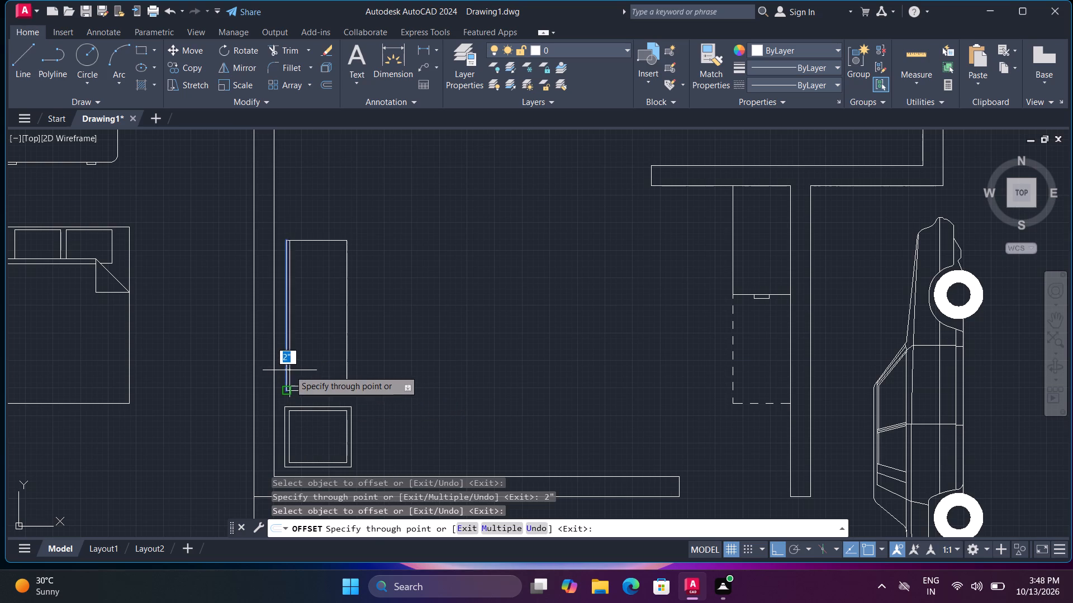
key("2")
key("shift+quotedbl")
key("Return")
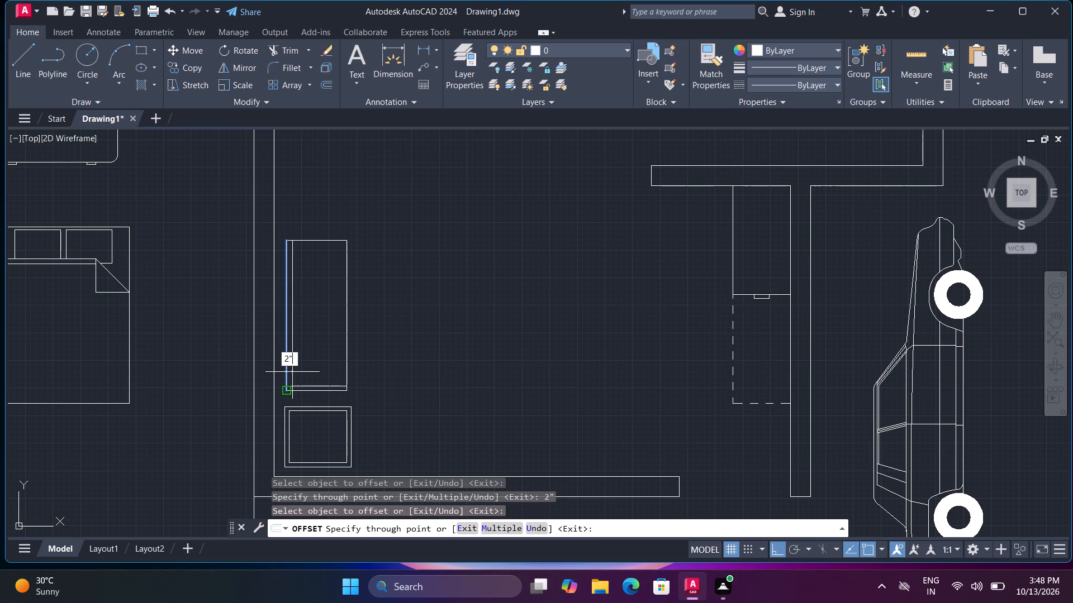
left_click(316, 241)
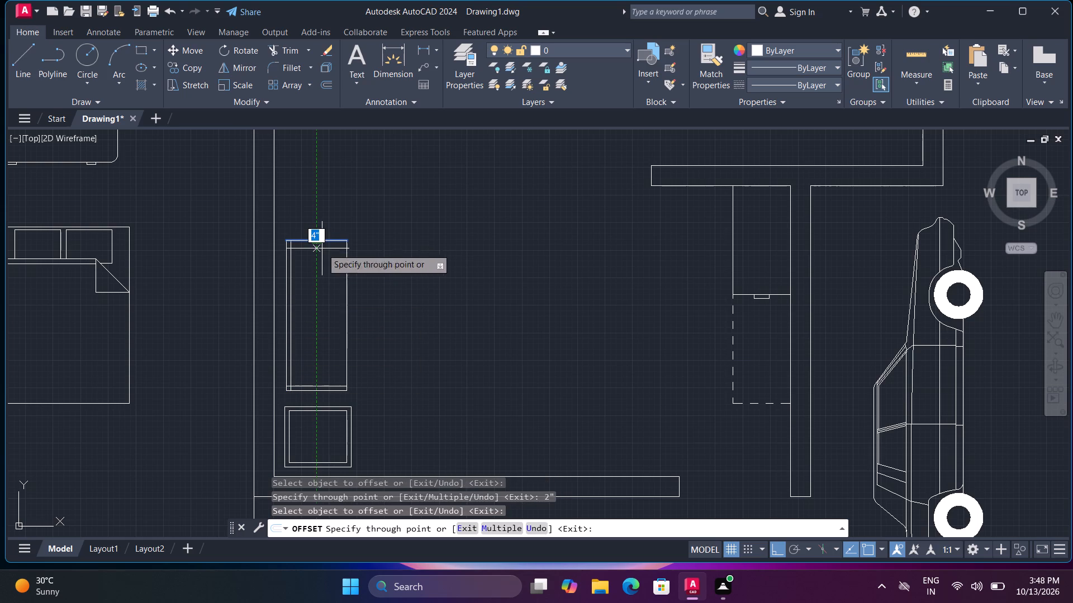
type("2\"")
key("Return")
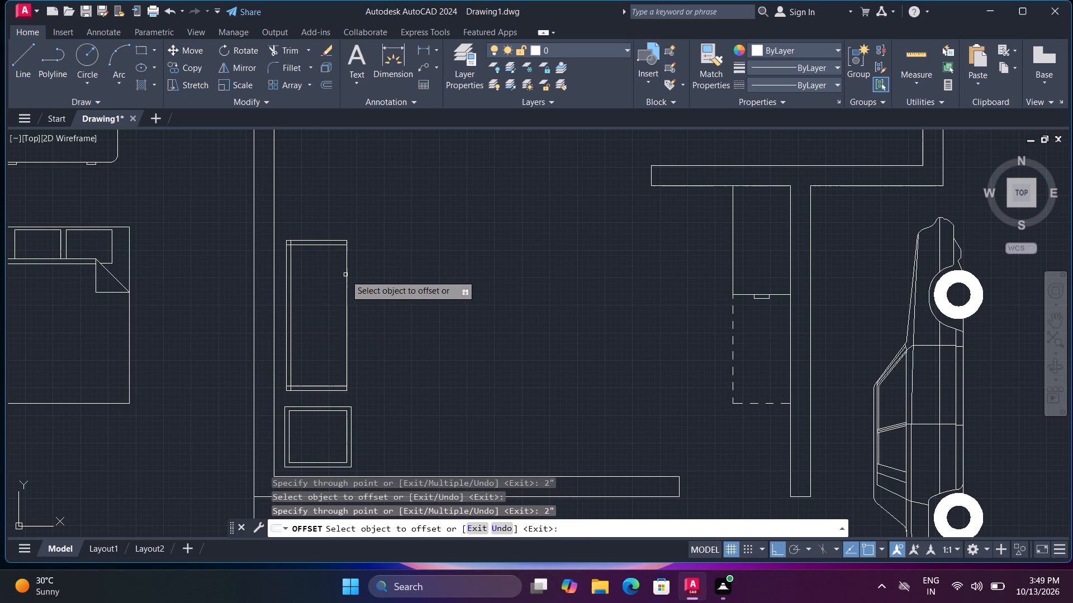
left_click(347, 276)
type("2\"")
key("Return")
Offset all four outer sides of the small double-outlined rectangle 1" inward, between its two existing outlines.
scroll(324, 339, "up", 2)
middle_click_drag(317, 399, 314, 367)
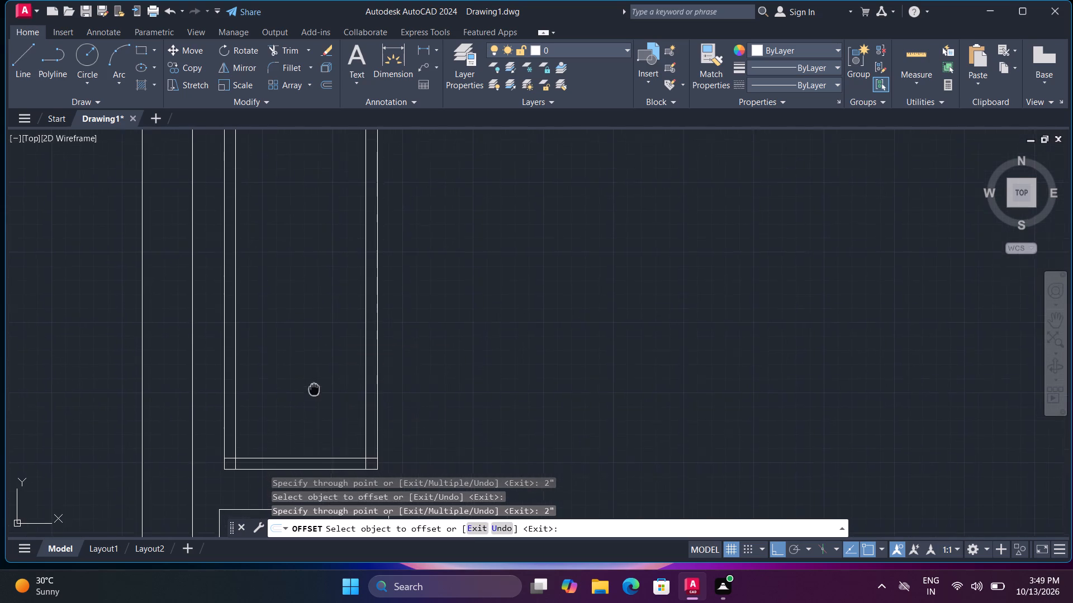
middle_click_drag(314, 367, 312, 250)
middle_click(311, 248)
left_click(216, 376)
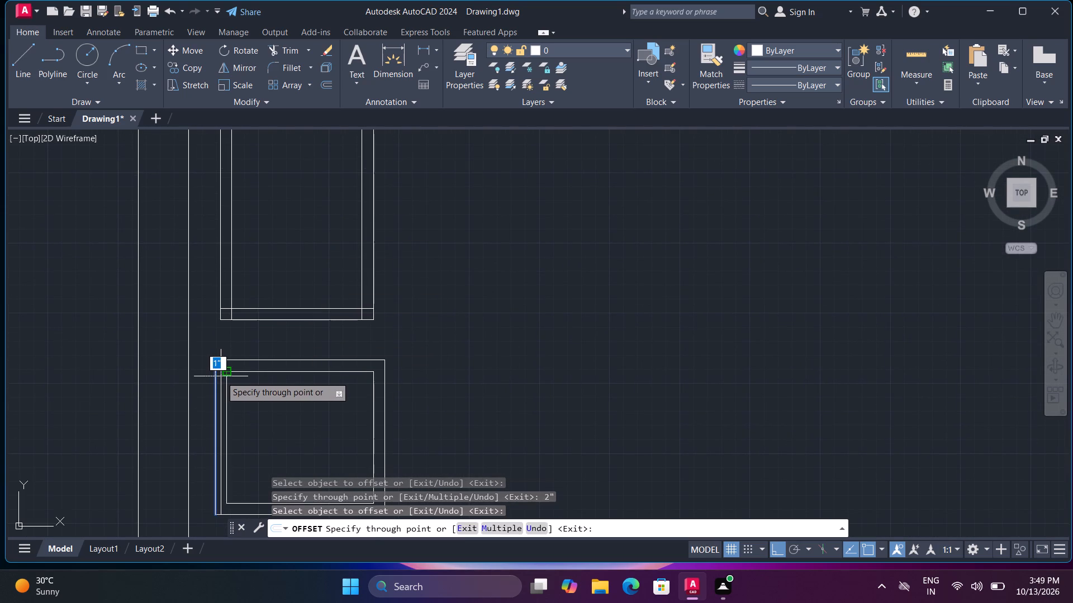
key("1")
key("shift+quotedbl")
key("Return")
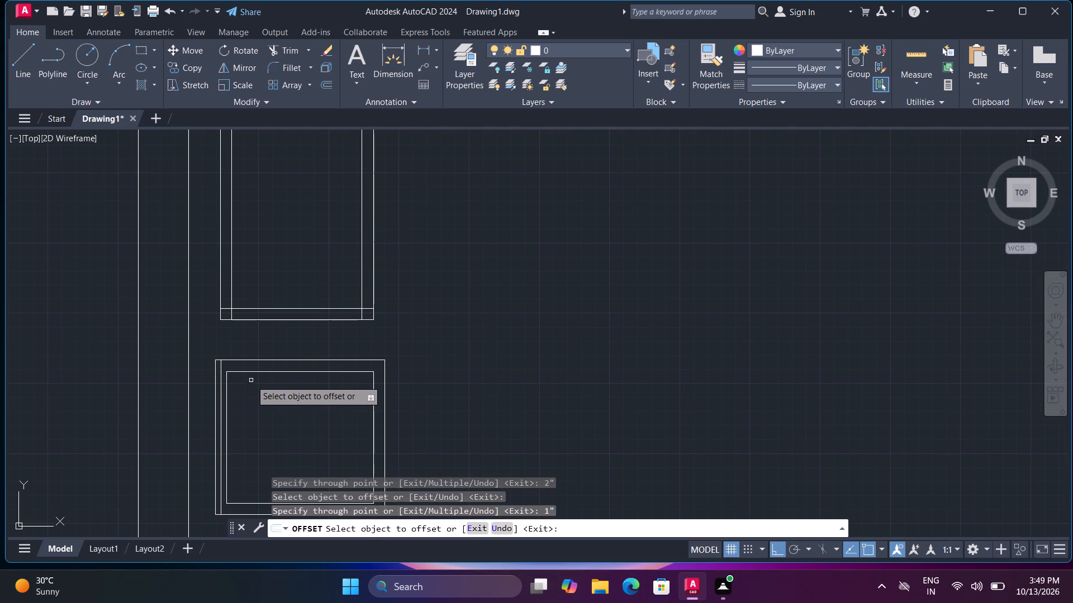
left_click(256, 359)
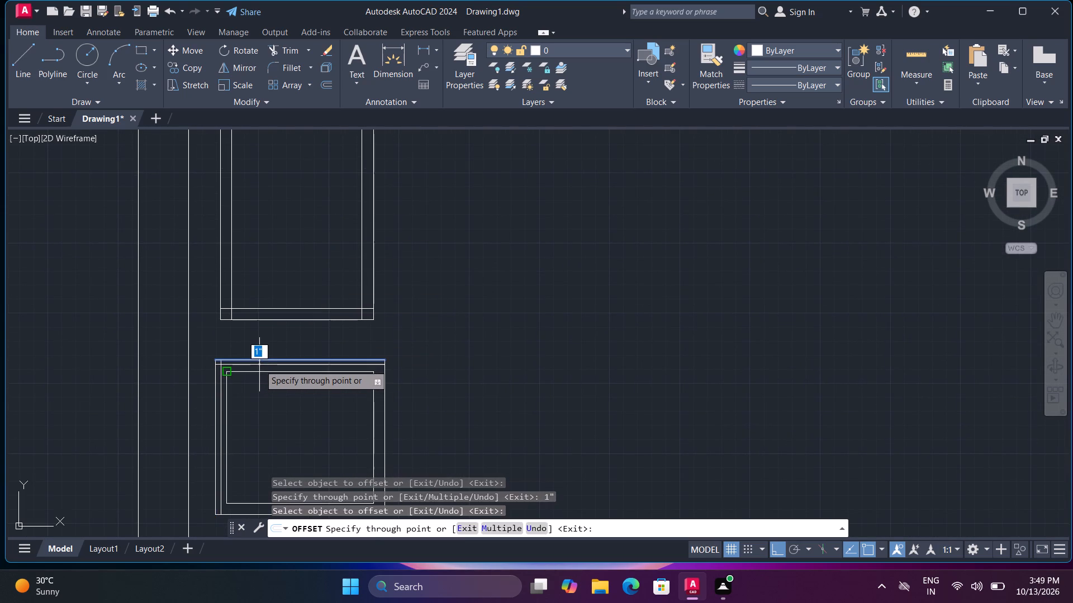
type("1\"")
key("Return")
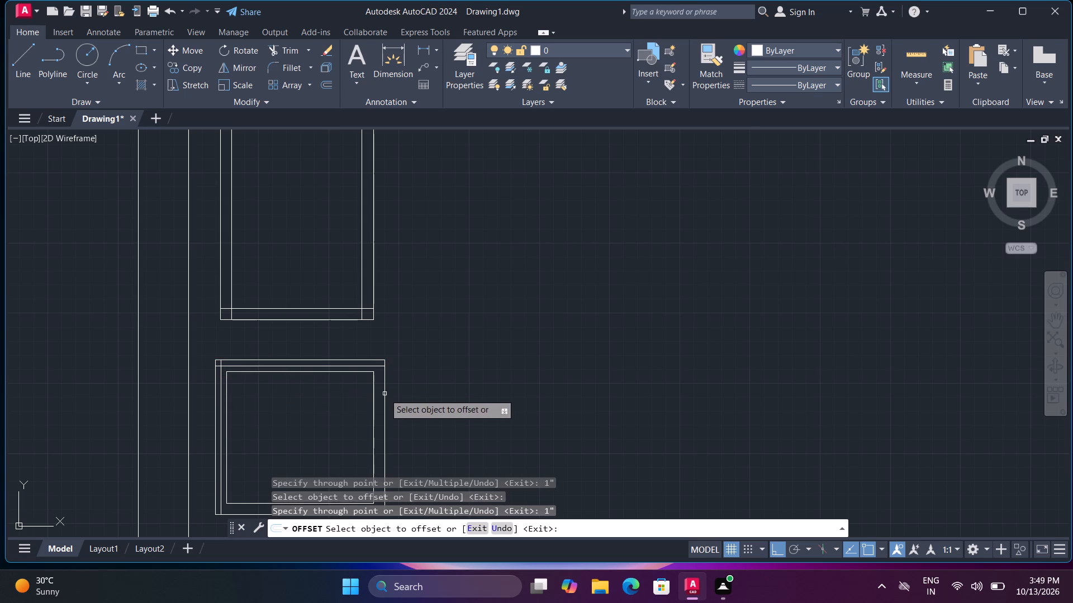
left_click(384, 394)
key("1")
key("shift+quotedbl")
key("Return")
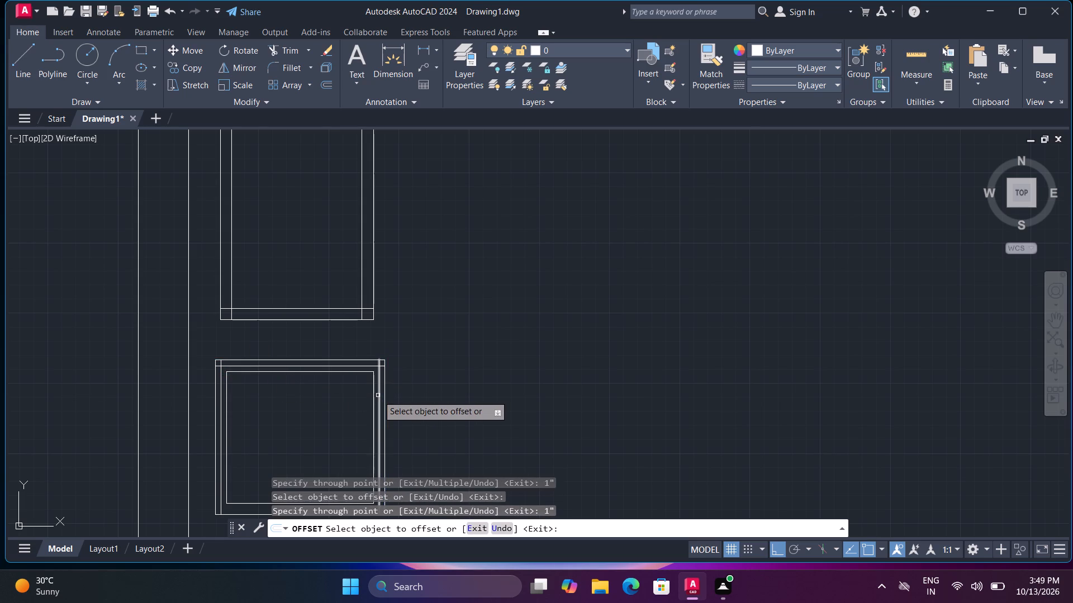
middle_click_drag(334, 355, 331, 288)
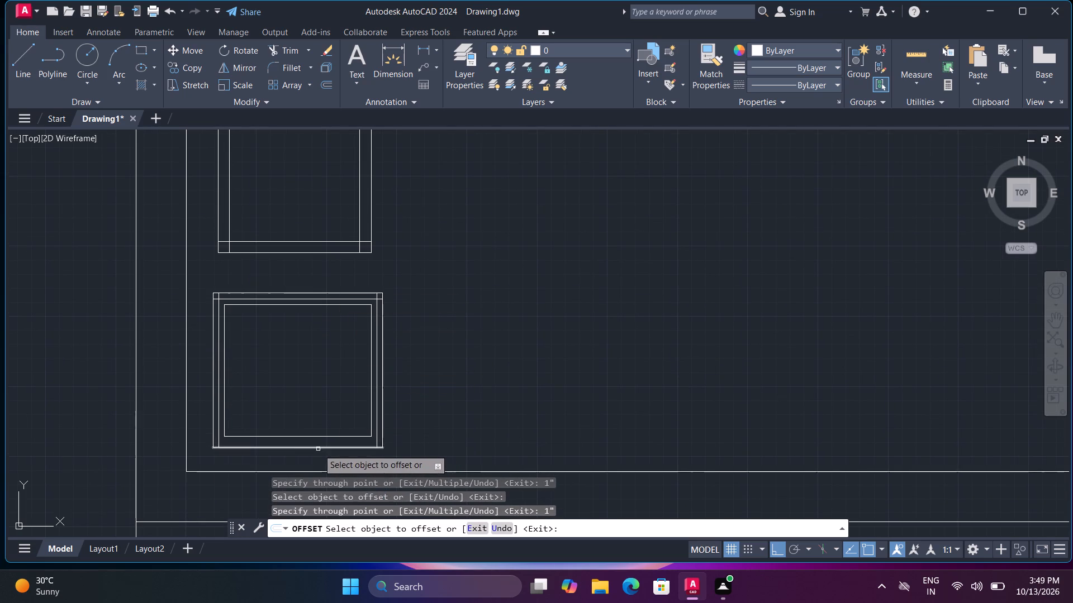
left_click(318, 449)
key("1")
key("shift+quotedbl")
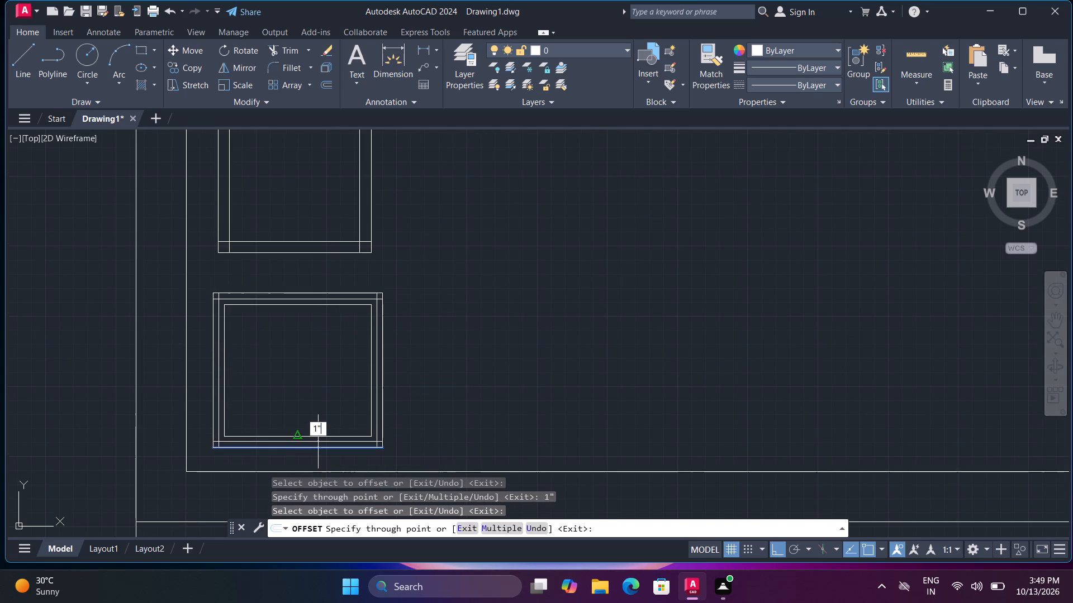
key("Return")
key("Escape")
key("Escape")
key("Escape")
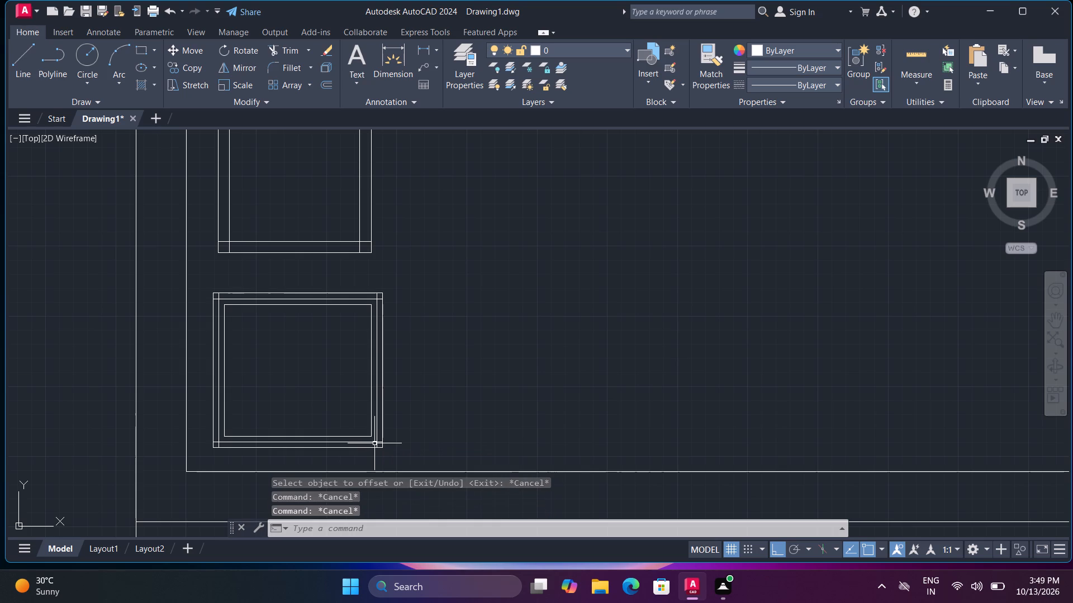
Trim the overlapping ends of the new middle outline at all four corners of the small rectangle.
type("tr")
key("space")
key("space")
scroll(378, 448, "up", 2)
left_click(370, 444)
left_click(378, 435)
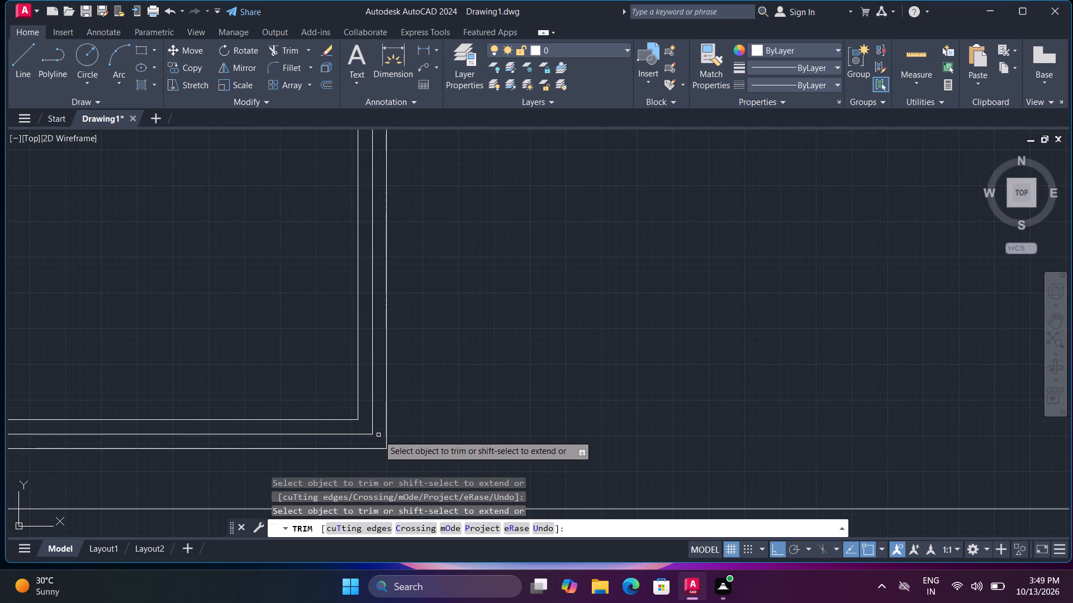
scroll(378, 434, "down", 1)
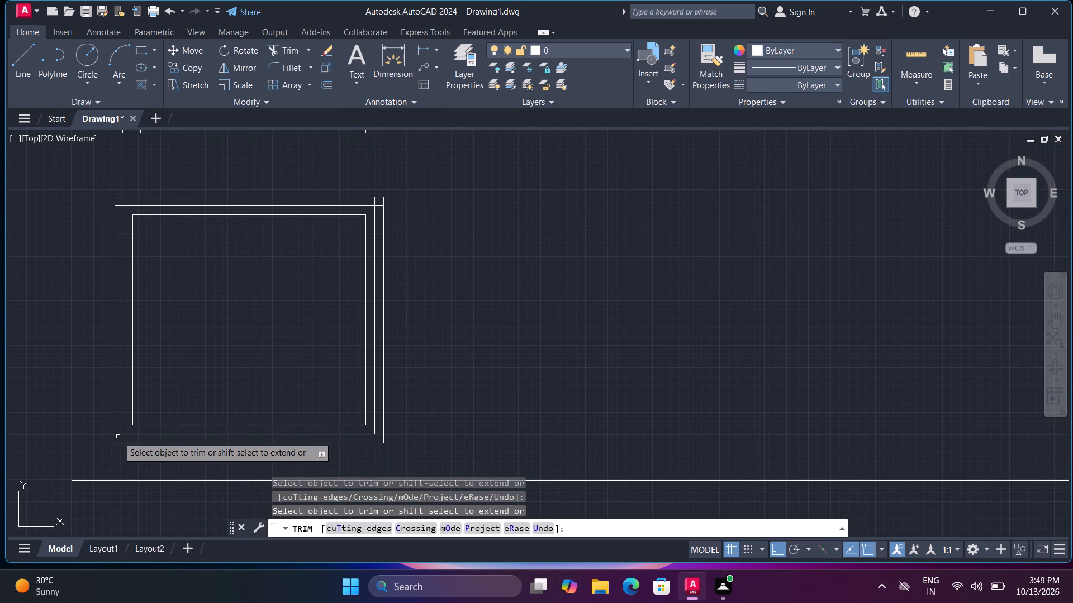
left_click(118, 435)
left_click(124, 438)
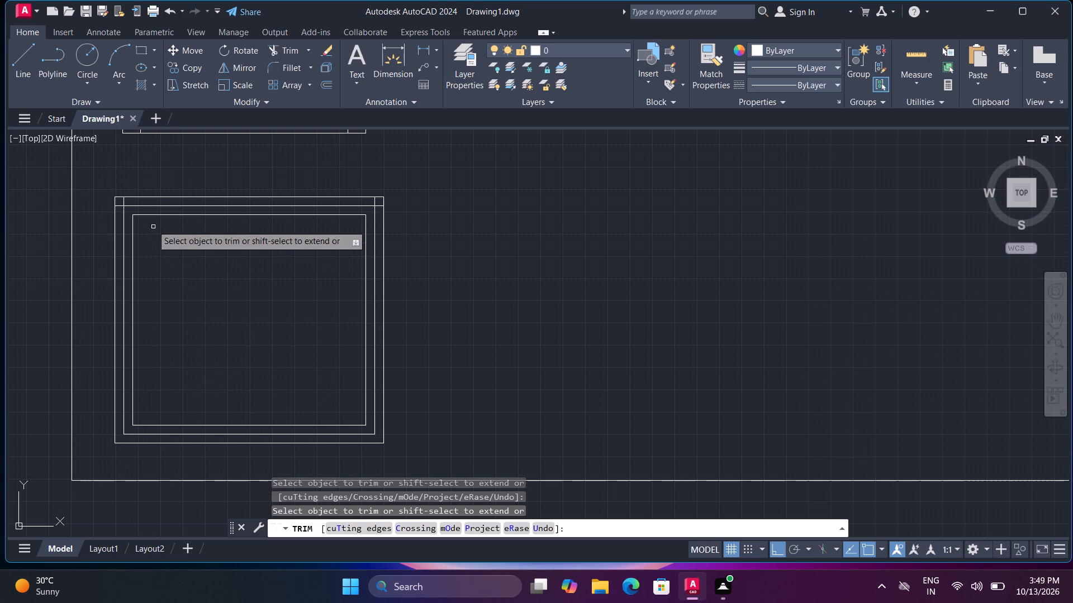
left_click(121, 202)
left_click(120, 208)
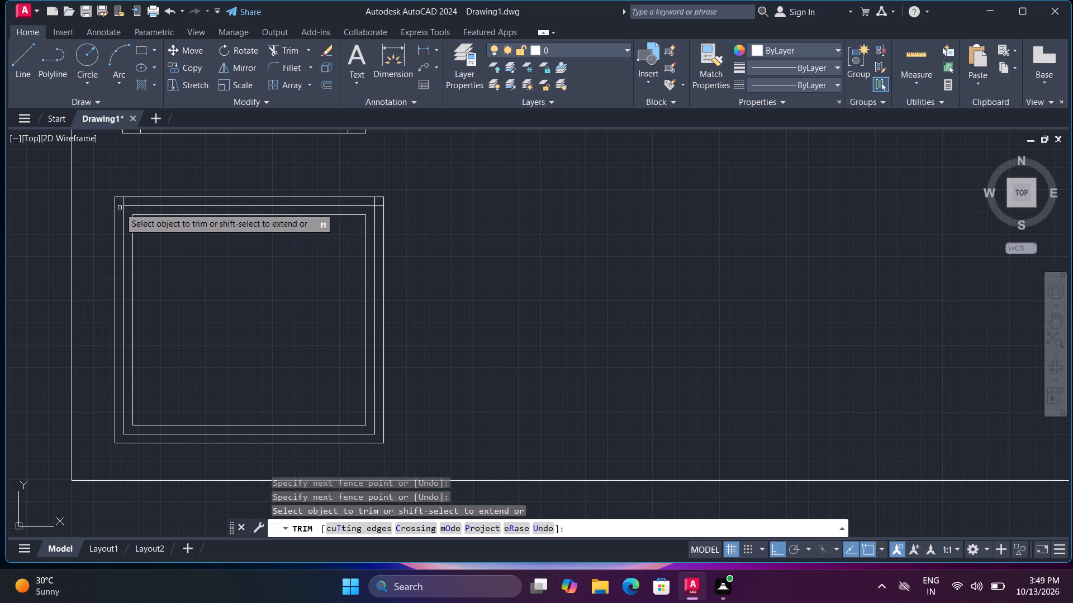
left_click(122, 202)
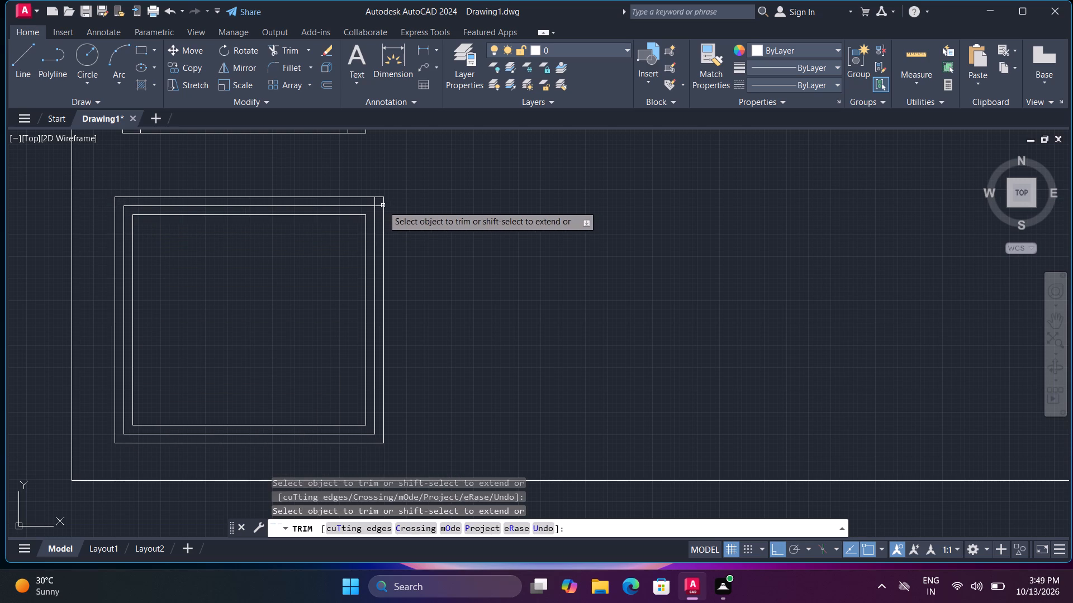
left_click(378, 206)
left_click(375, 200)
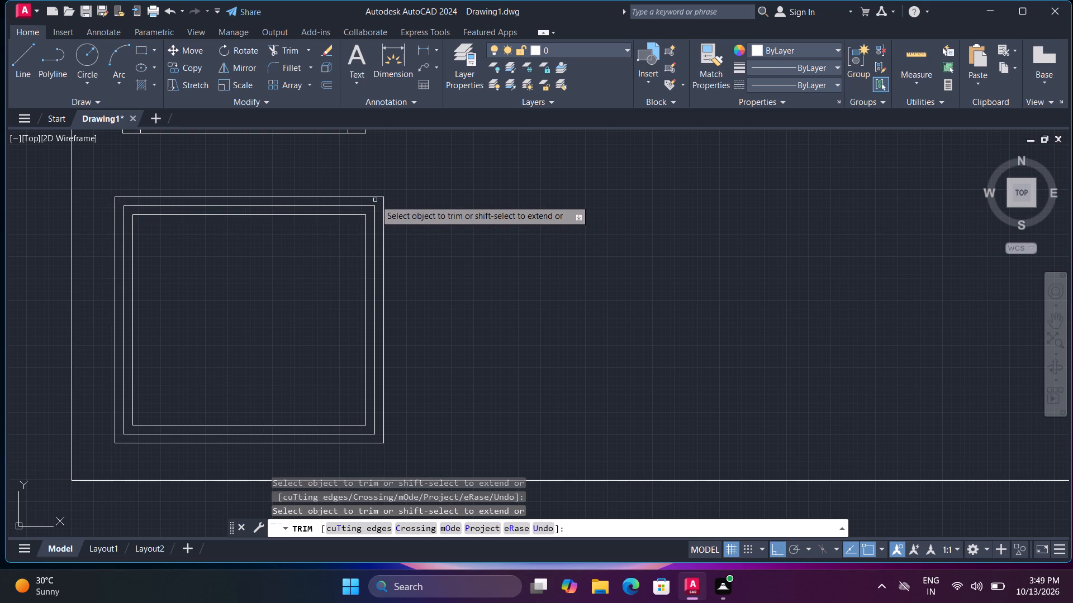
Trim the left ends of the tall rectangle's top and bottom inner lines back to its left inner line.
scroll(392, 223, "down", 2)
middle_click_drag(426, 236, 435, 398)
middle_click(434, 404)
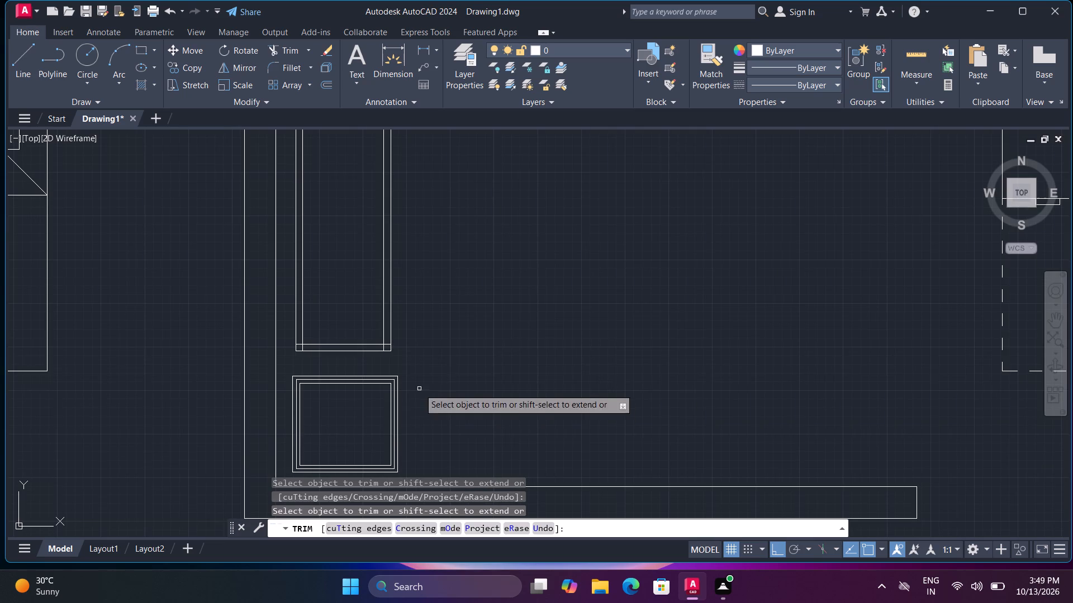
middle_click_drag(458, 266, 471, 422)
middle_click_drag(462, 403, 459, 335)
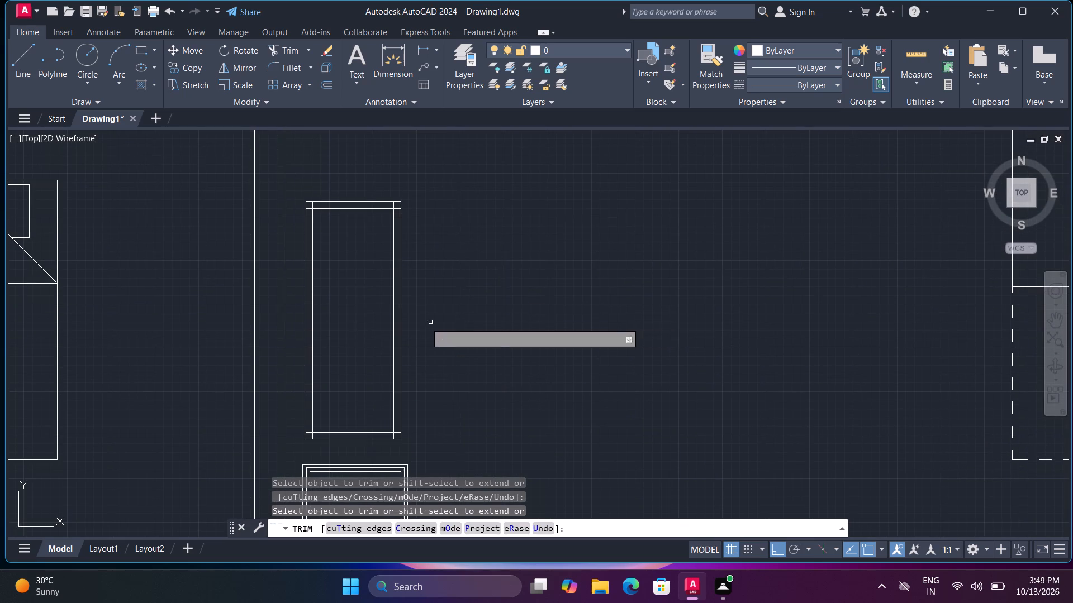
scroll(321, 226, "up", 1)
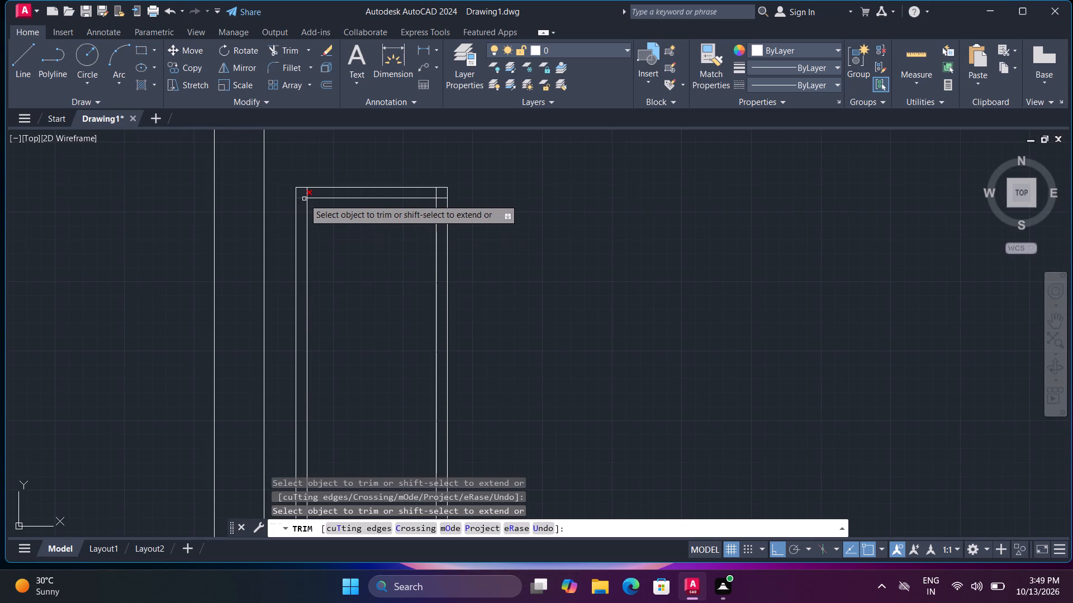
scroll(299, 212, "up", 2)
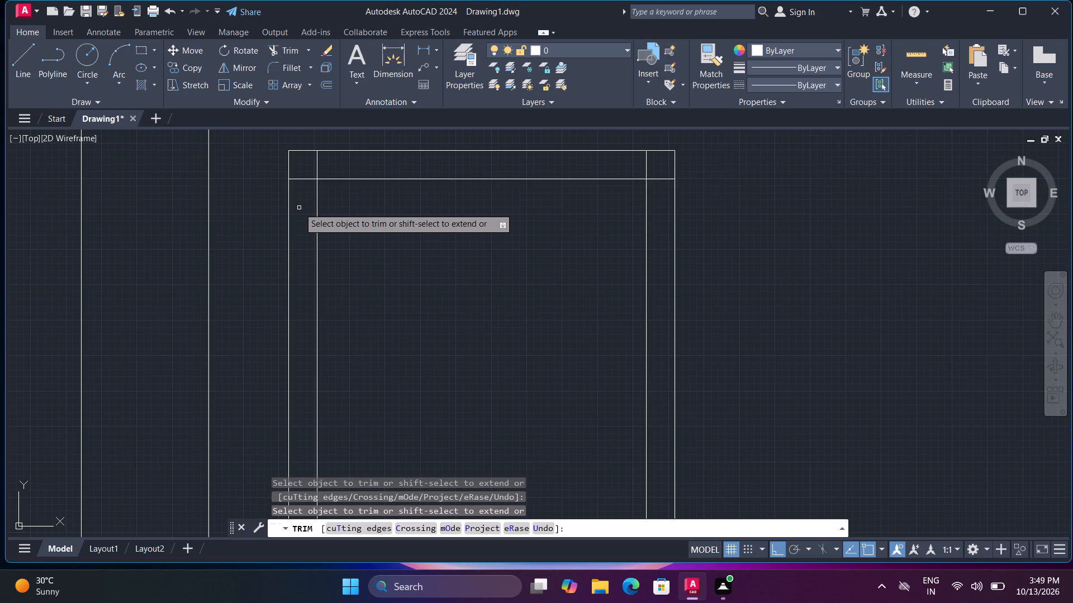
left_click(299, 179)
middle_click_drag(397, 234, 374, 116)
middle_click_drag(314, 404, 314, 199)
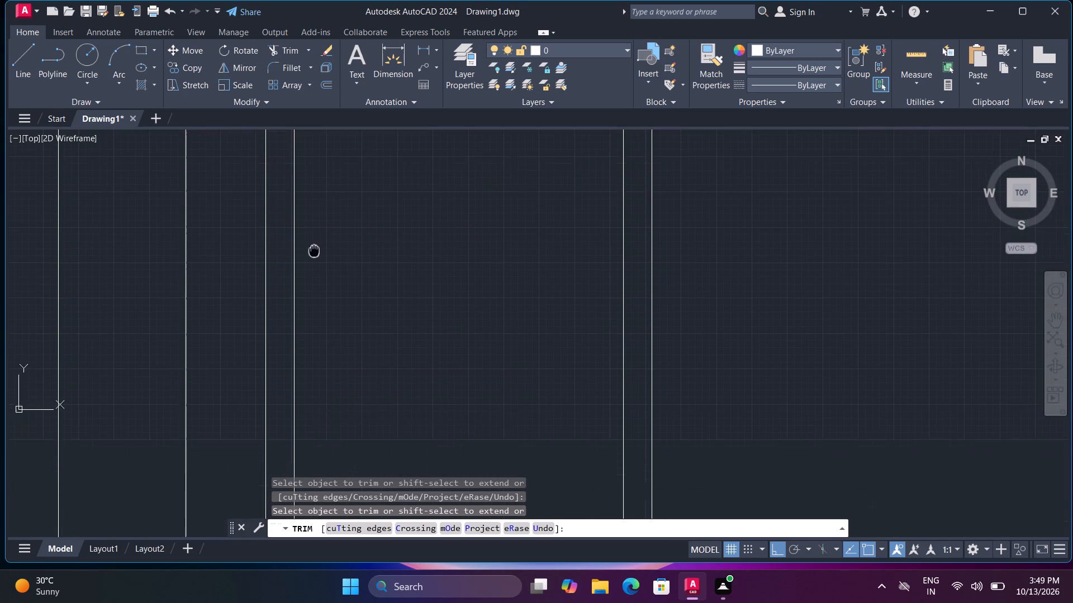
middle_click_drag(314, 199, 314, 186)
middle_click_drag(298, 361, 306, 185)
scroll(306, 185, "down", 1)
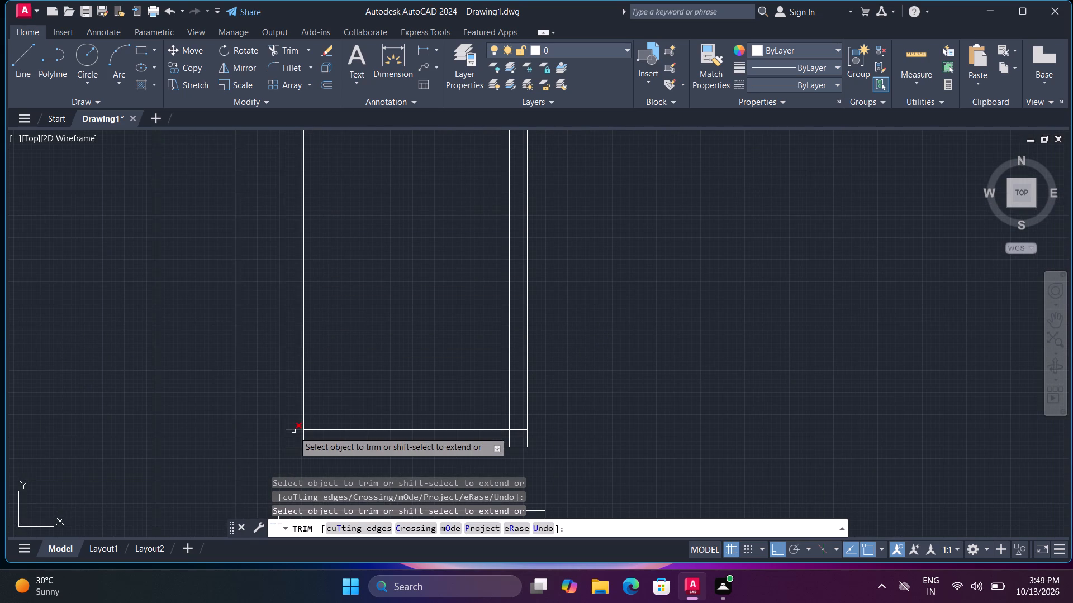
left_click(293, 430)
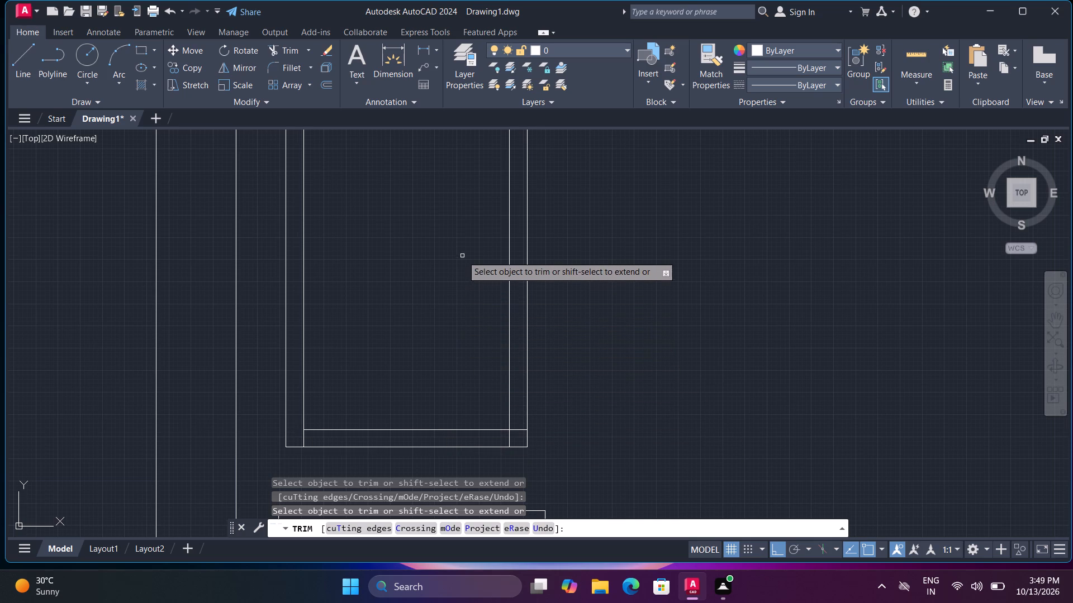
Trim away the tall rectangle's right inner line and the rest of its top and bottom inner lines, keeping only the left one.
left_click(506, 408)
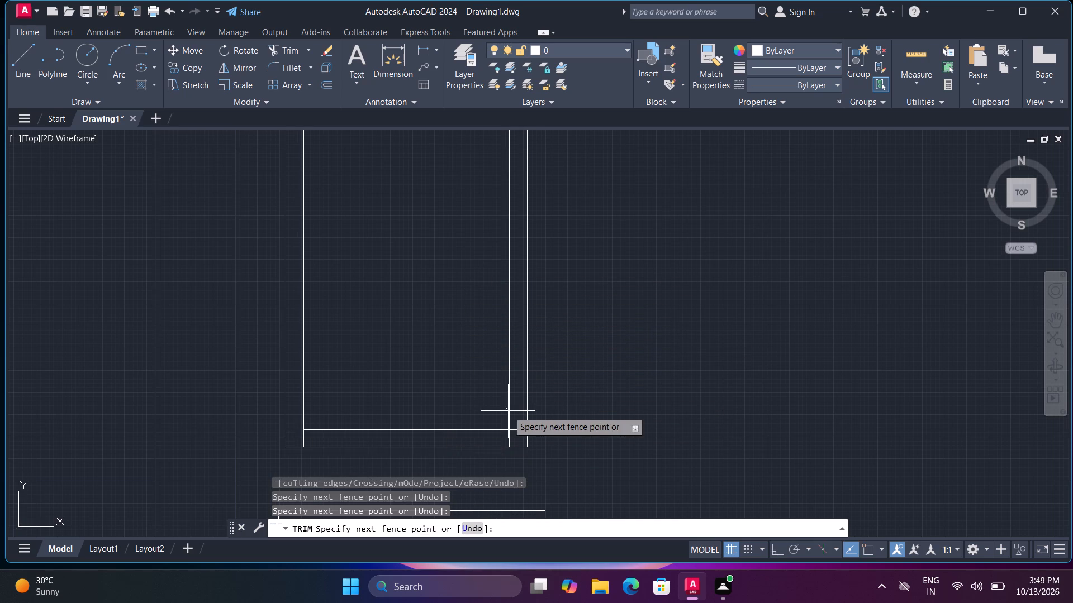
left_click(511, 413)
left_click(509, 435)
middle_click_drag(465, 237, 531, 491)
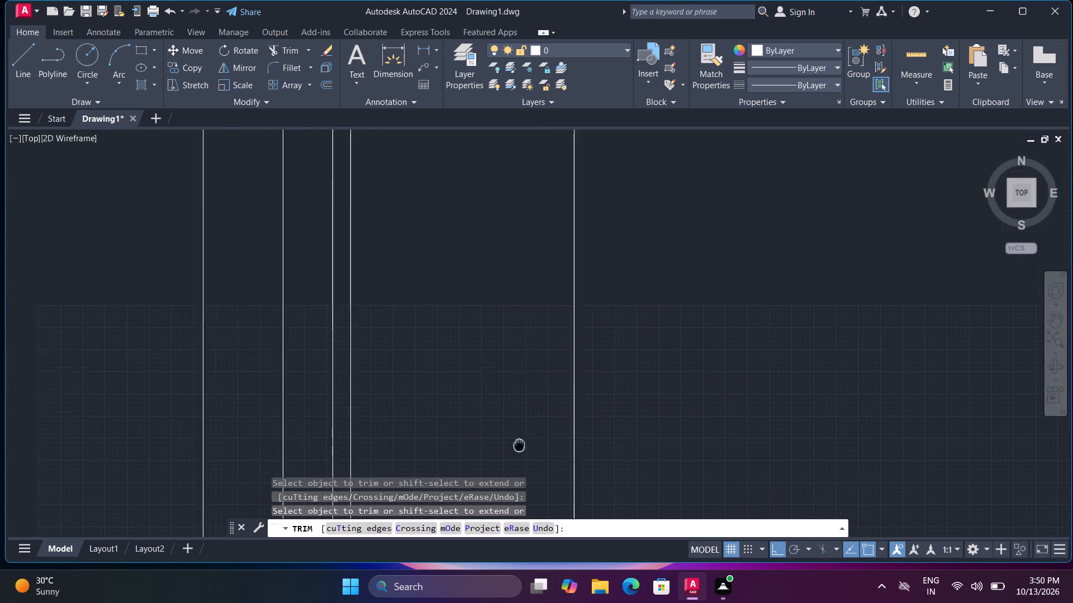
middle_click_drag(531, 491, 532, 493)
middle_click_drag(562, 262, 580, 511)
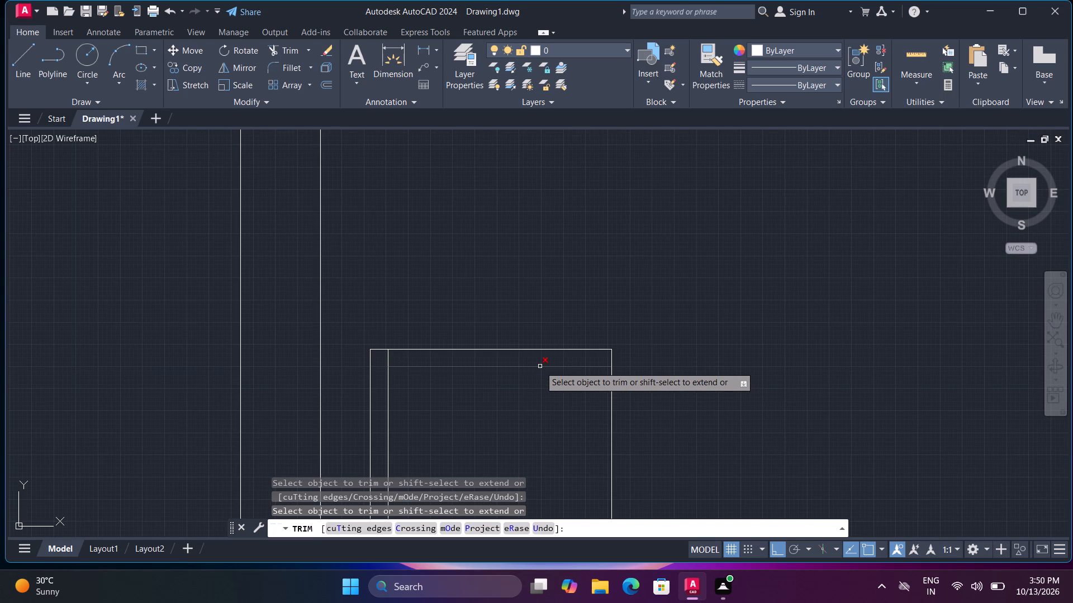
left_click(540, 366)
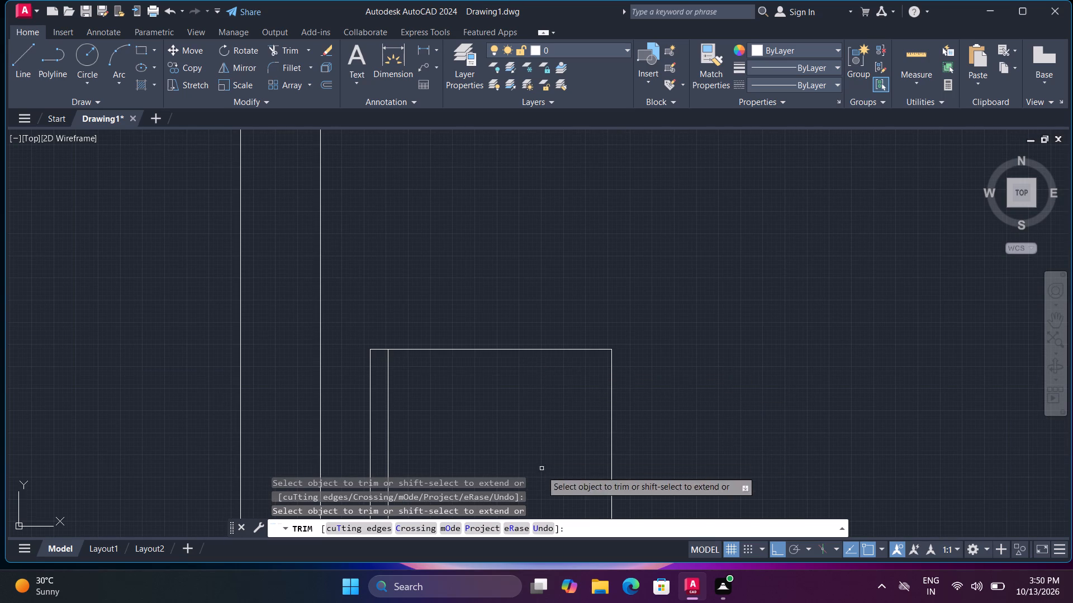
middle_click_drag(541, 471, 528, 200)
middle_click_drag(534, 441, 517, 224)
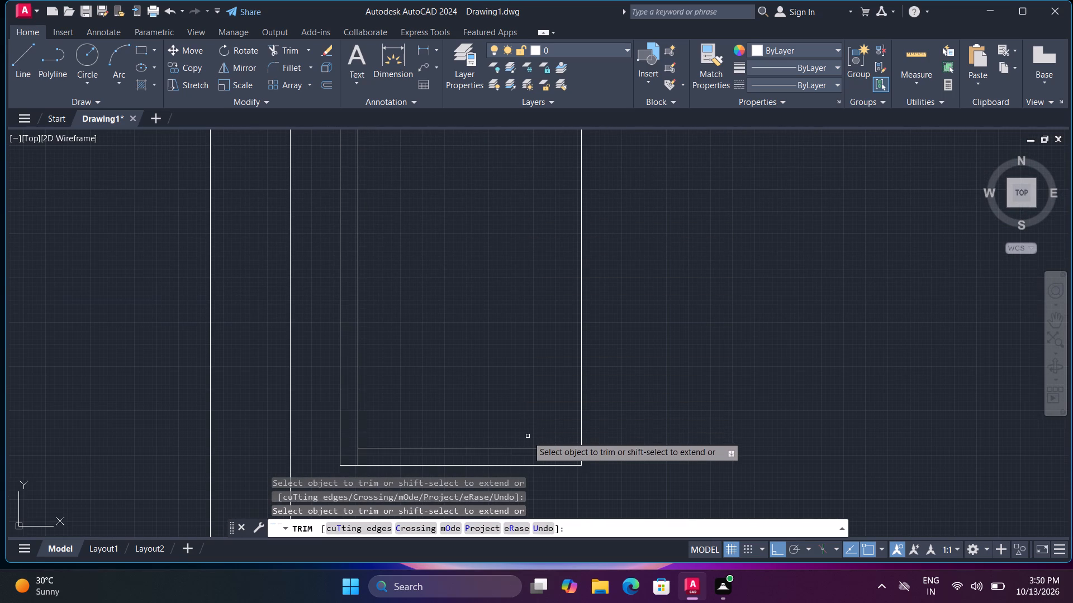
left_click(532, 448)
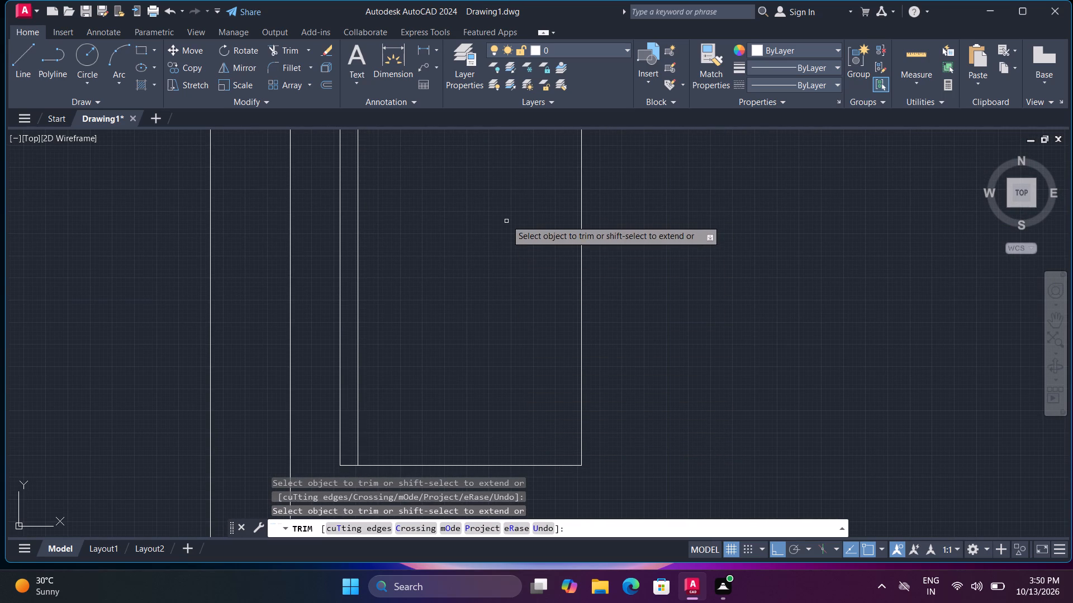
middle_click_drag(505, 218, 544, 424)
scroll(533, 301, "down", 1)
middle_click_drag(532, 186, 568, 350)
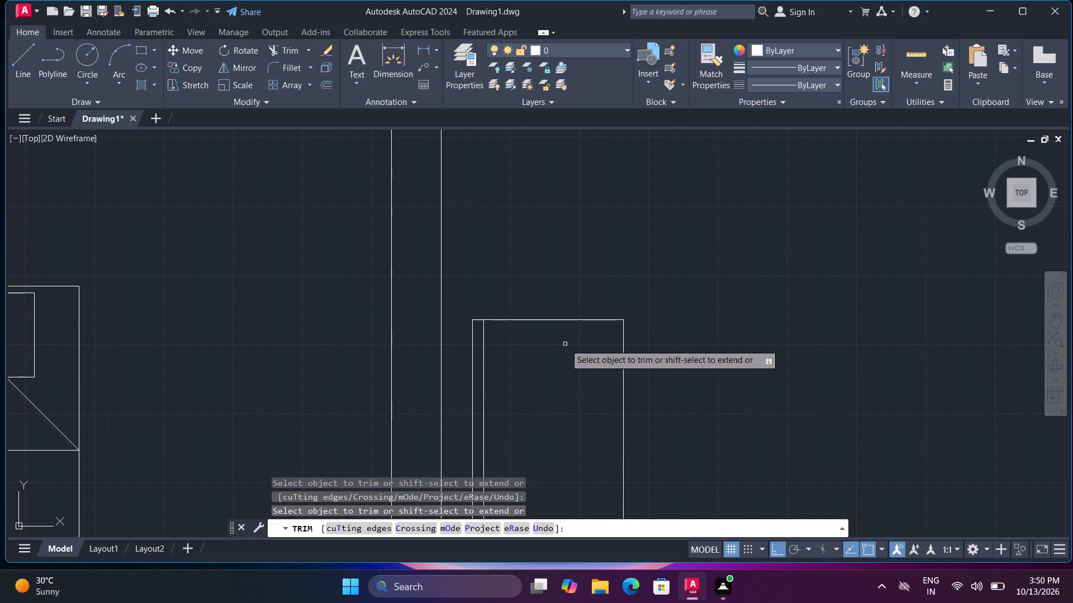
key("Escape")
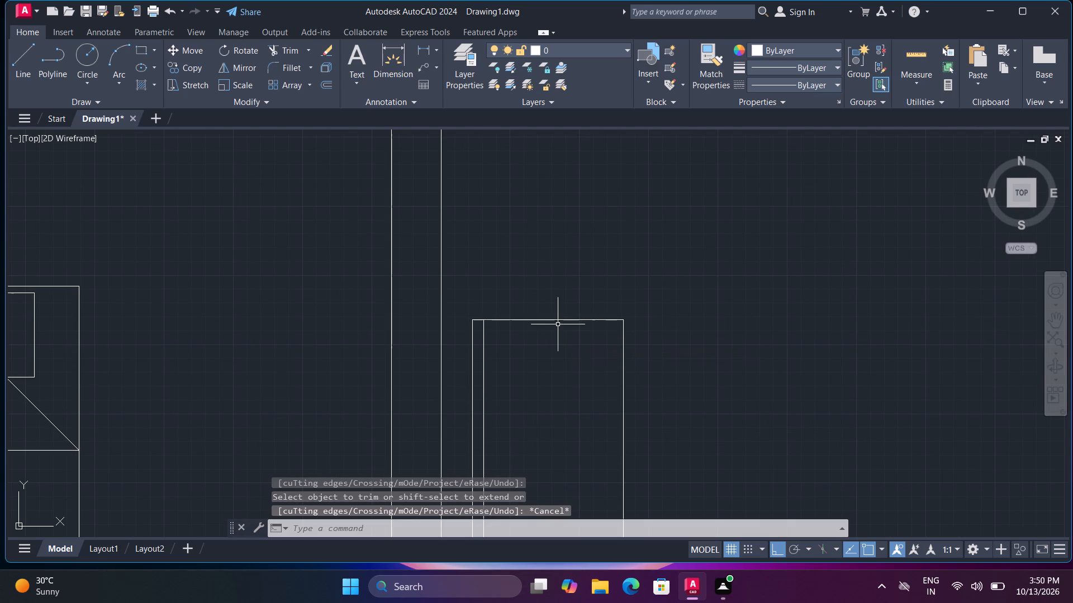
Offset the tall rectangle's top and bottom edges 1" inward.
key("o")
key("space")
type("t")
key("space")
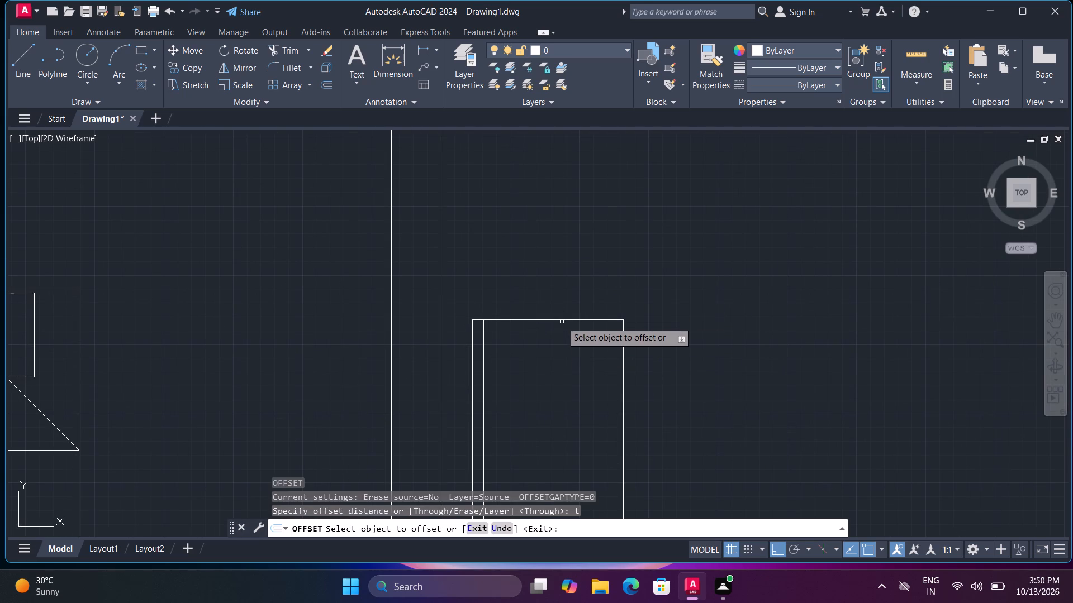
left_click(562, 322)
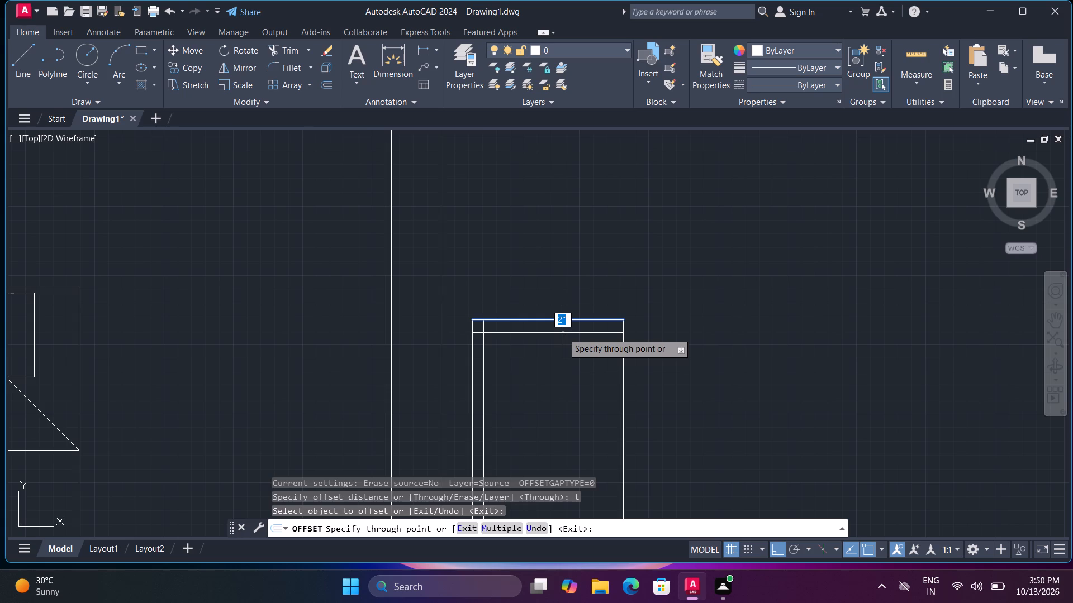
key("1")
key("shift+quotedbl")
key("Return")
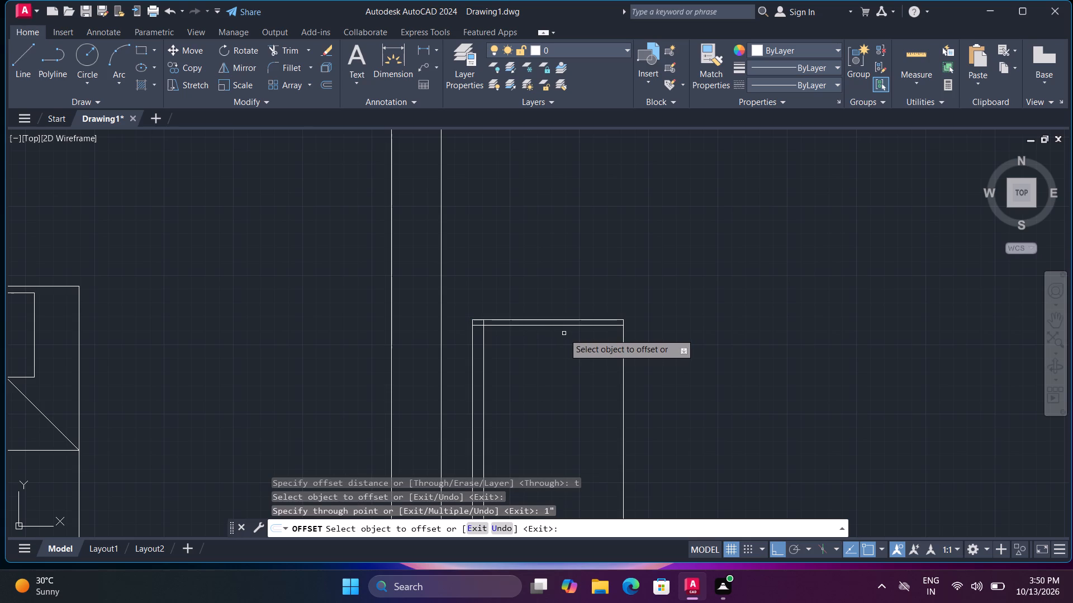
middle_click_drag(528, 389, 515, 188)
middle_click_drag(582, 431, 565, 391)
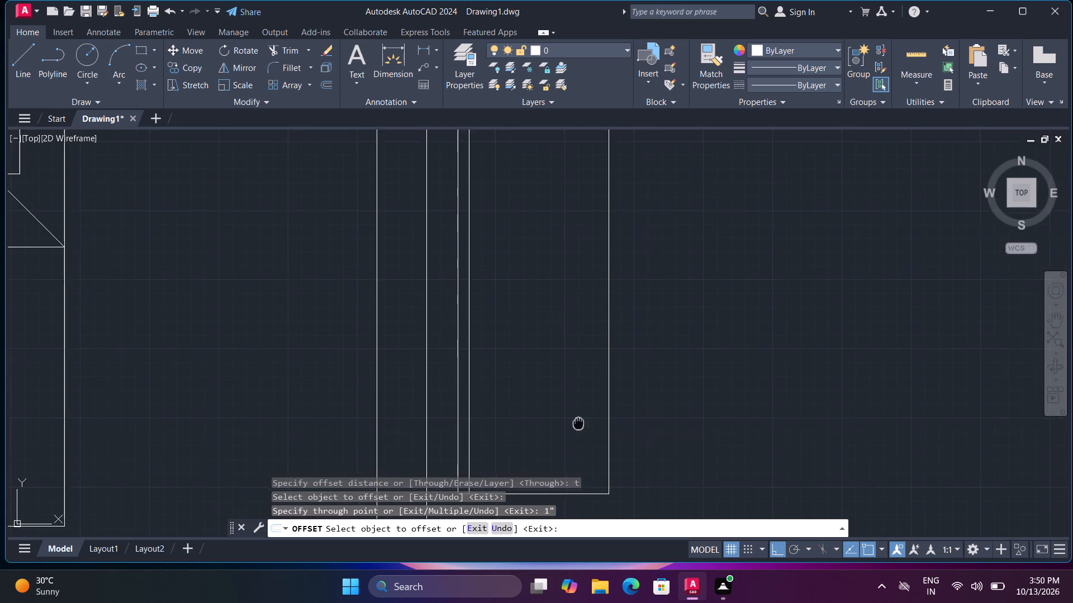
middle_click_drag(565, 391, 556, 332)
left_click(543, 399)
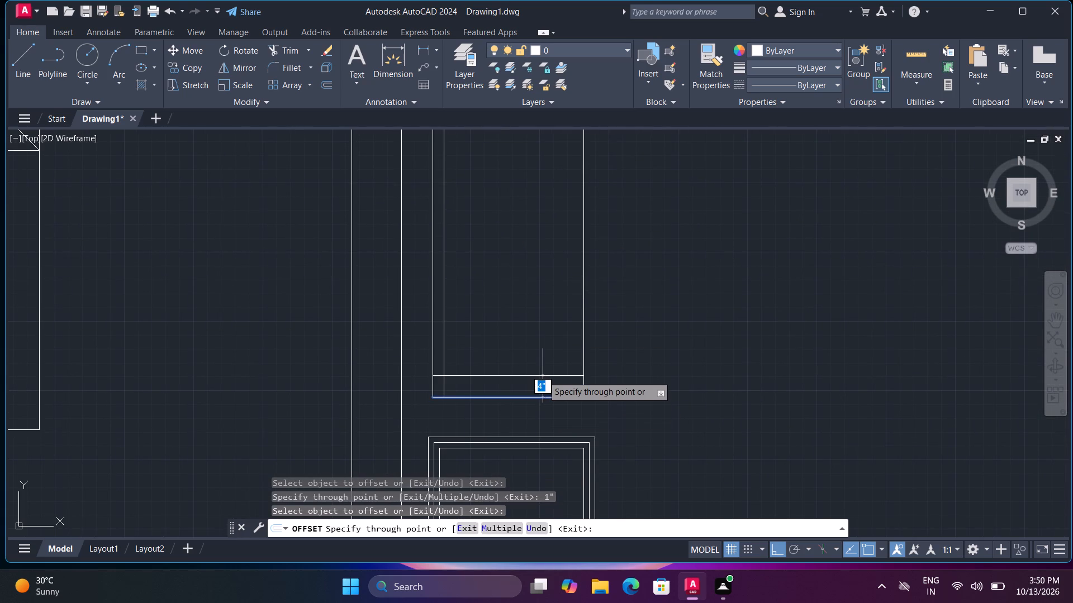
key("1")
key("shift+quotedbl")
key("Return")
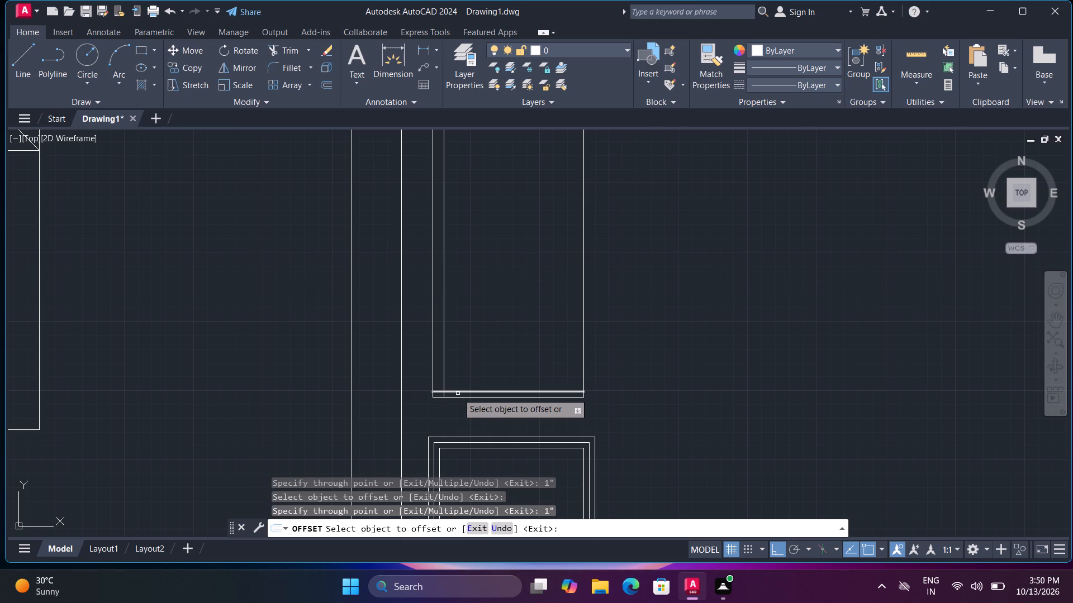
key("Escape")
key("Escape")
Trim the tall rectangle's left inner line where it extends past the new top and bottom inner lines.
key("t")
type("r")
key("space")
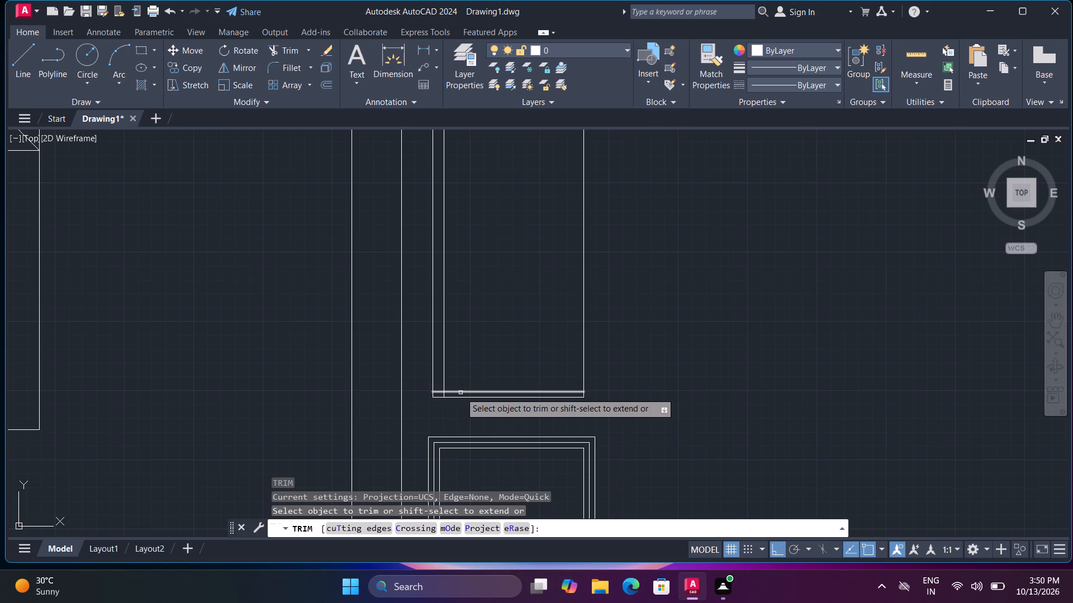
key("space")
scroll(446, 396, "up", 3)
left_click(433, 394)
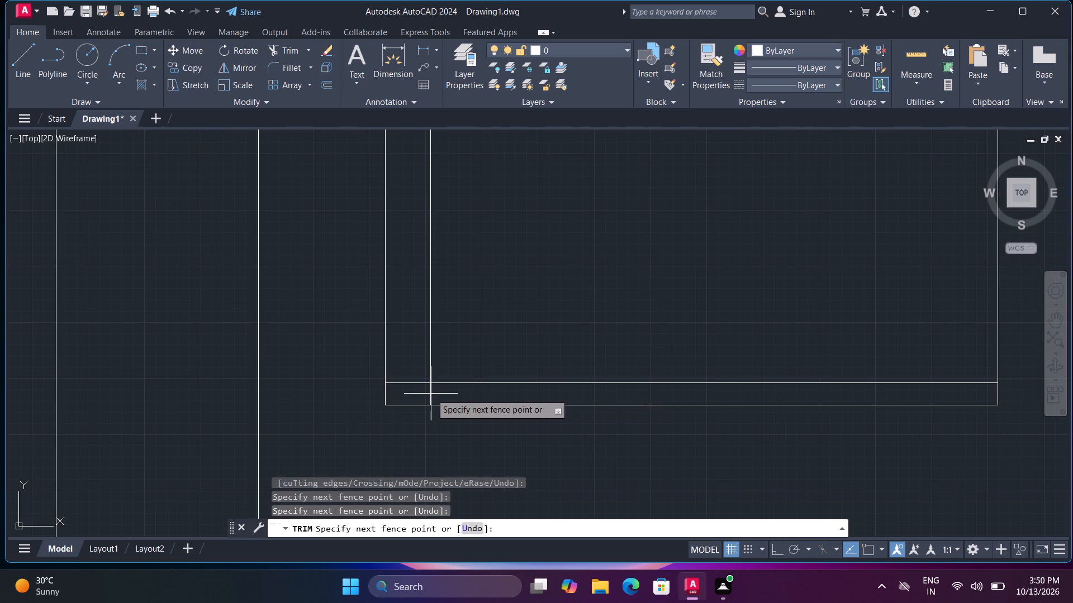
left_click(429, 393)
scroll(455, 352, "down", 4)
middle_click_drag(490, 208, 521, 567)
scroll(503, 511, "up", 3)
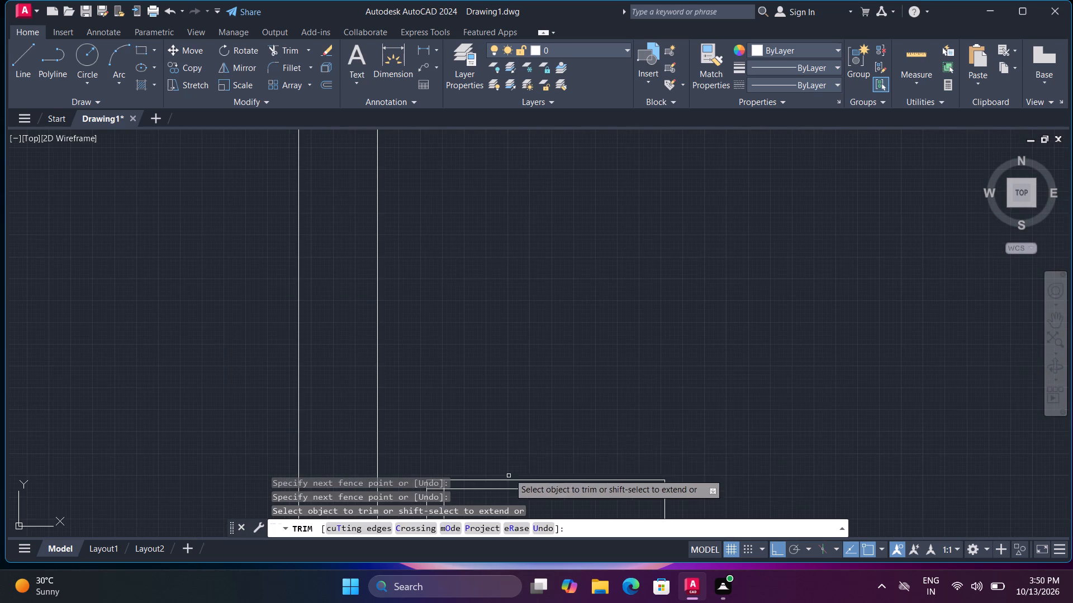
middle_click_drag(506, 427, 540, 280)
left_click(478, 339)
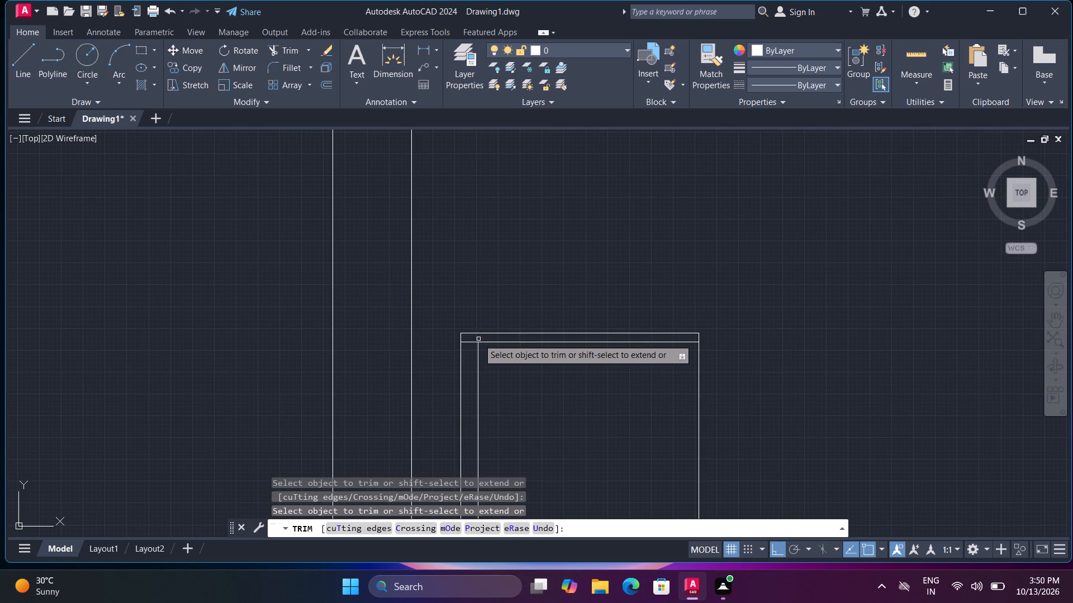
scroll(532, 386, "down", 1)
key("Escape")
Copy the whole tall rectangle with its inner lines horizontally, about 4'-6" to its right.
middle_click_drag(582, 439, 533, 351)
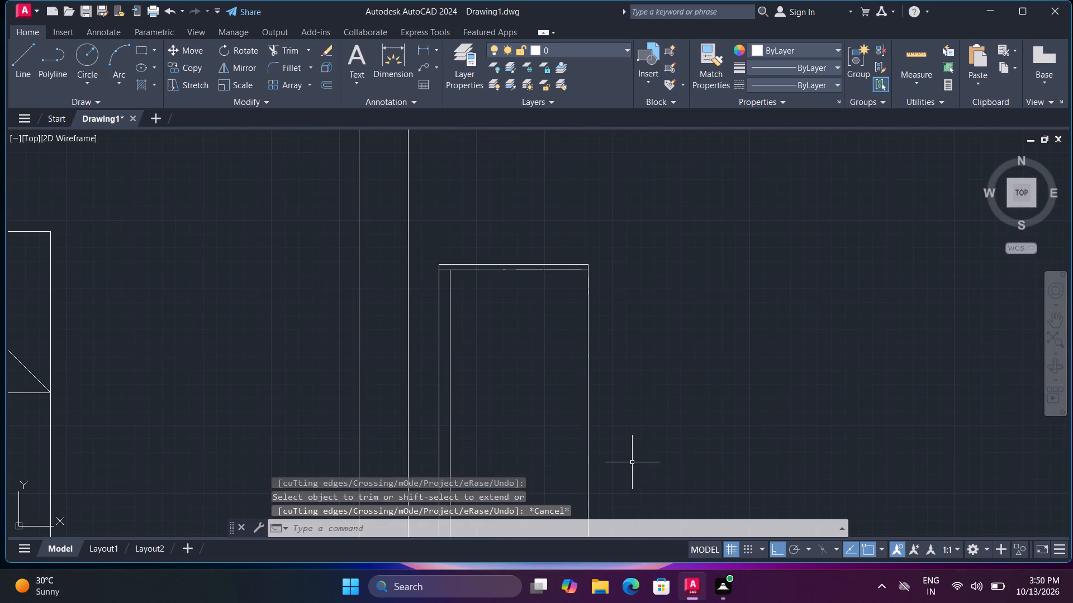
scroll(502, 320, "down", 1)
middle_click_drag(499, 330, 481, 250)
middle_click_drag(477, 233, 475, 228)
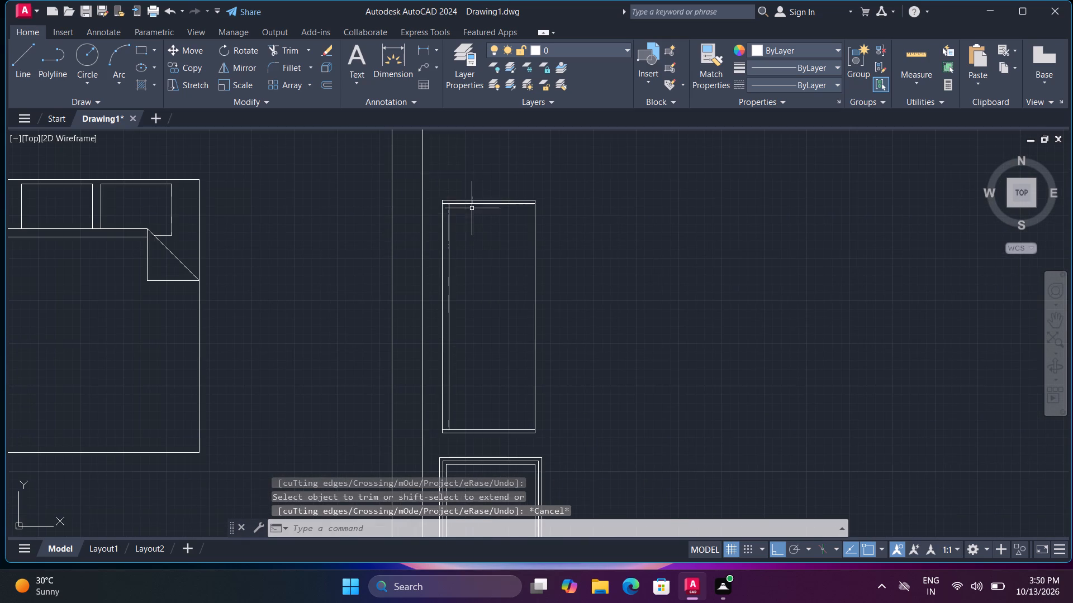
left_click(434, 191)
left_click(554, 441)
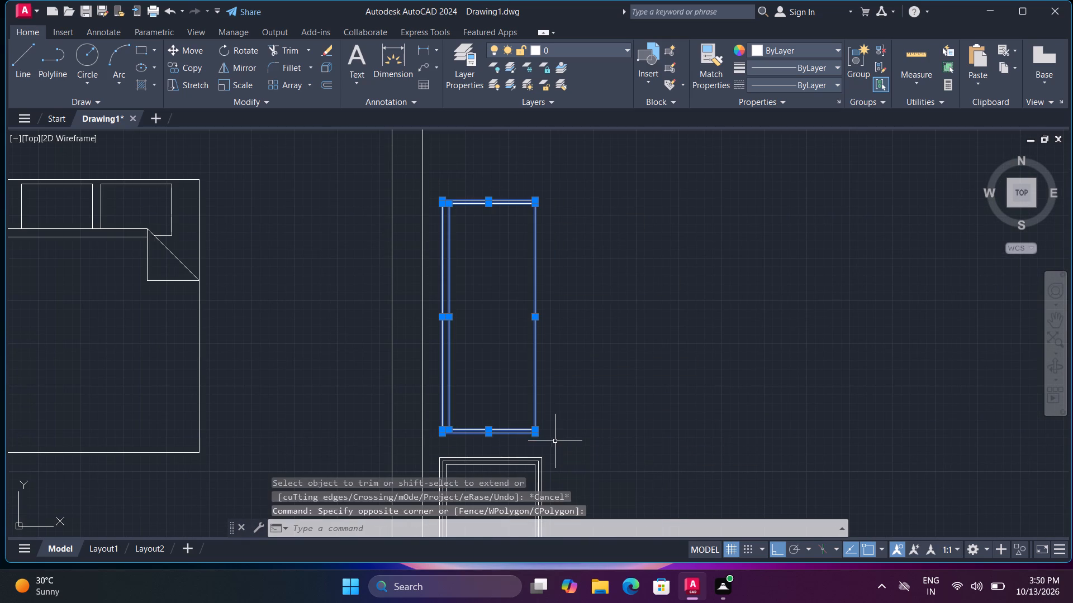
key("c")
key("o")
key("space")
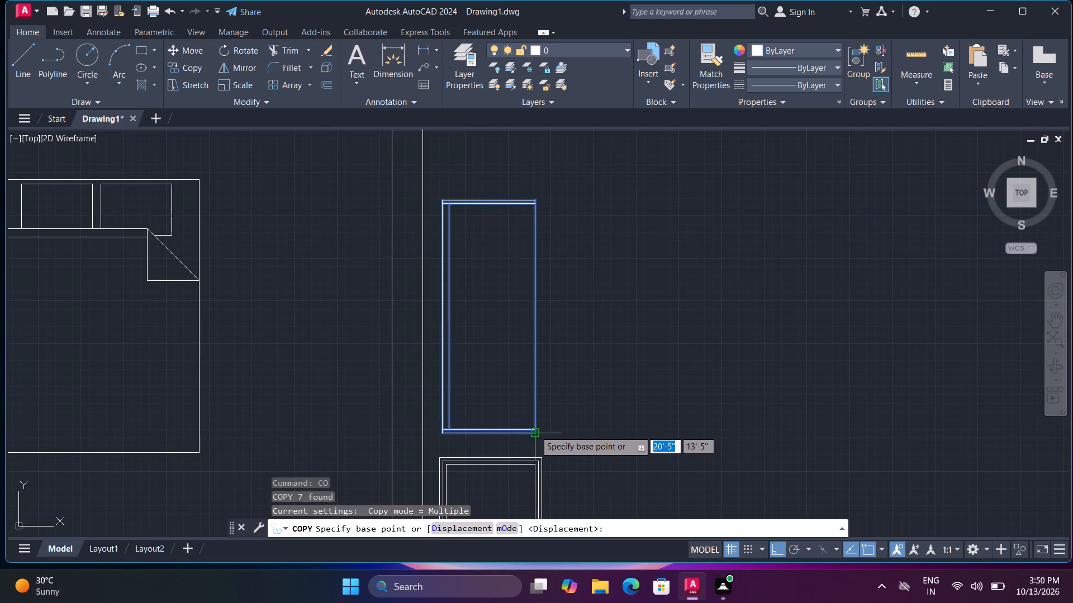
left_click(535, 434)
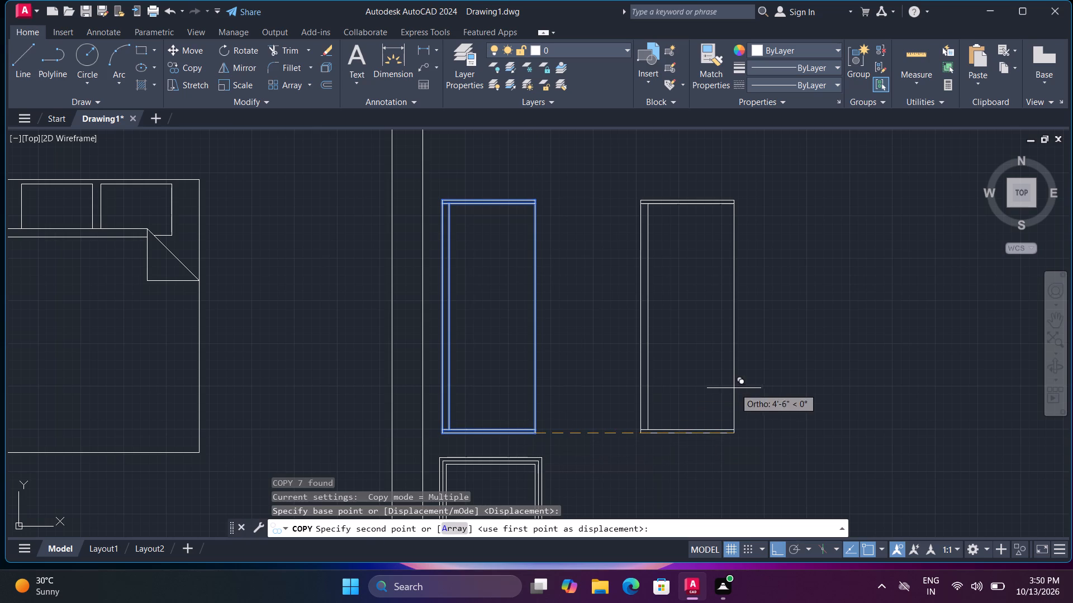
left_click(738, 390)
key("Escape")
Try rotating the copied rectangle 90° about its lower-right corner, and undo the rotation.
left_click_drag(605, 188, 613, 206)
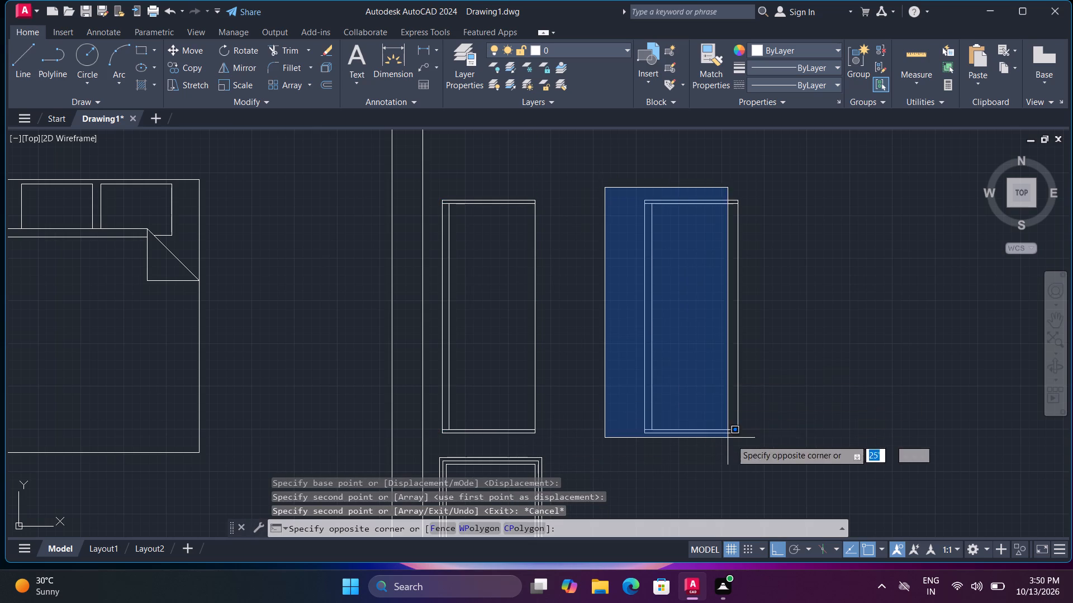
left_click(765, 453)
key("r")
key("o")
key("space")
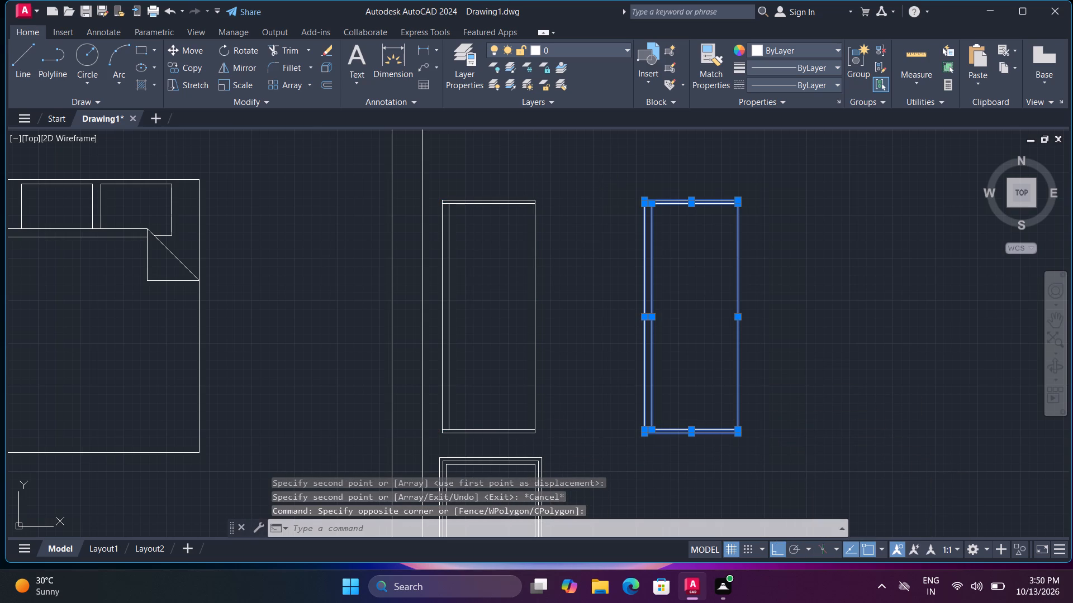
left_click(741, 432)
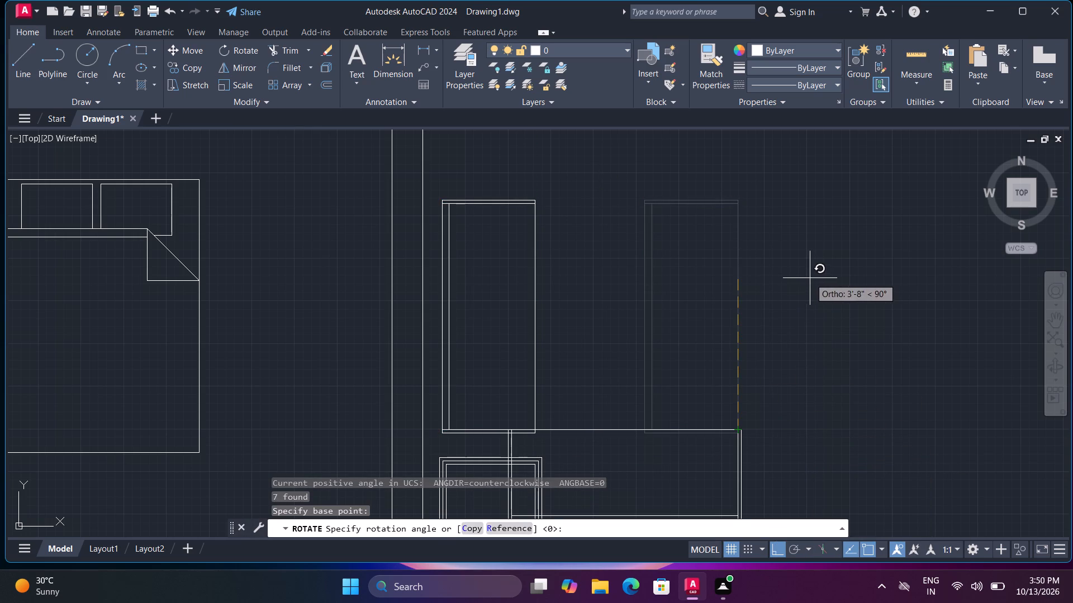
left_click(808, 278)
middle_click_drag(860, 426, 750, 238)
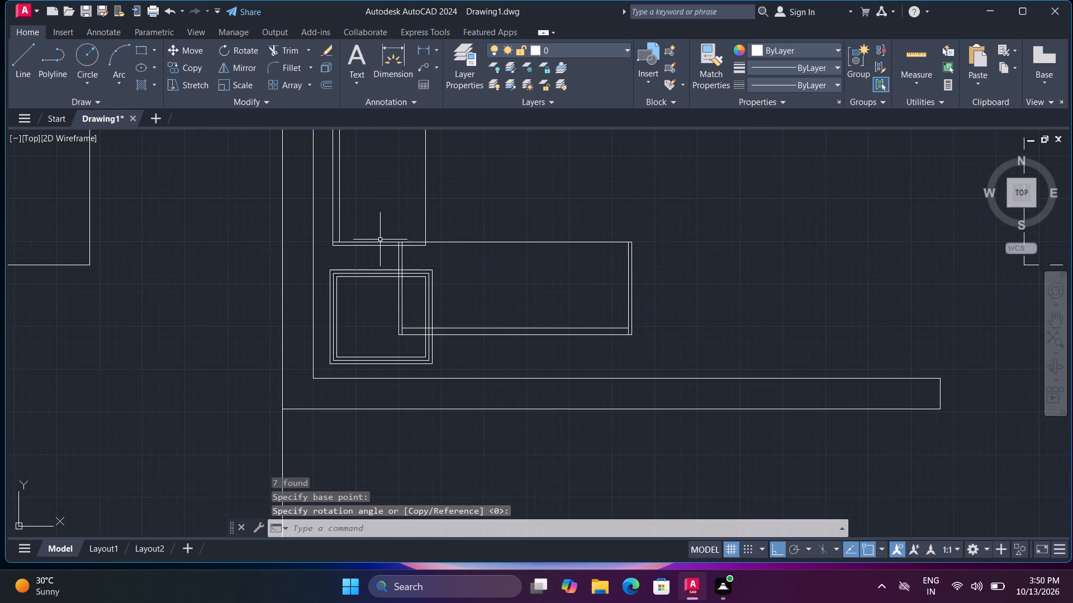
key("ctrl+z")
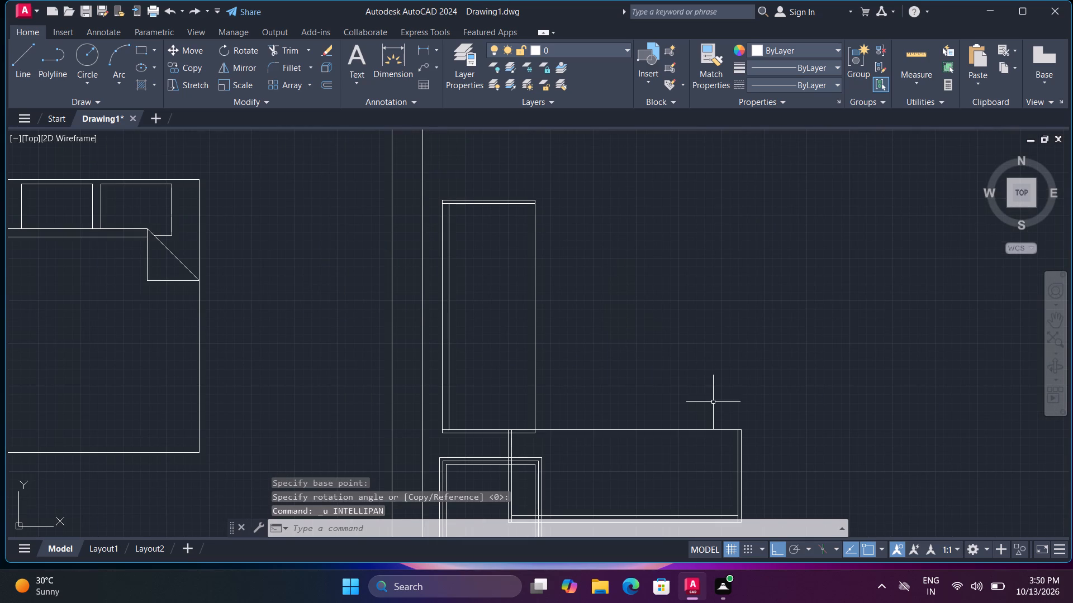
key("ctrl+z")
Move the copied rectangle horizontally farther right, away from the original and the small rectangle.
left_click(604, 125)
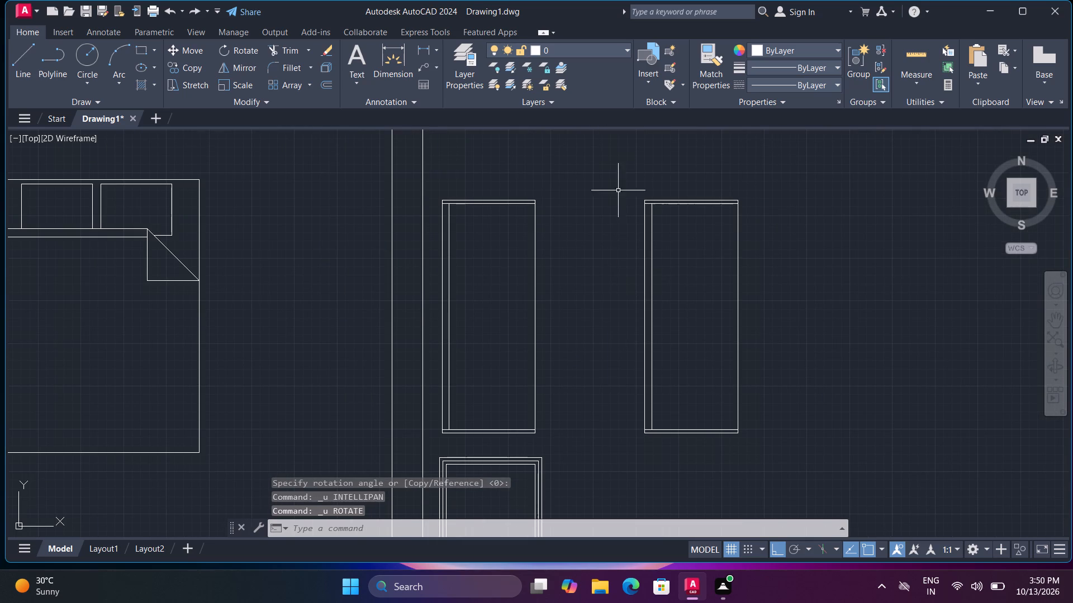
left_click(582, 179)
left_click(845, 447)
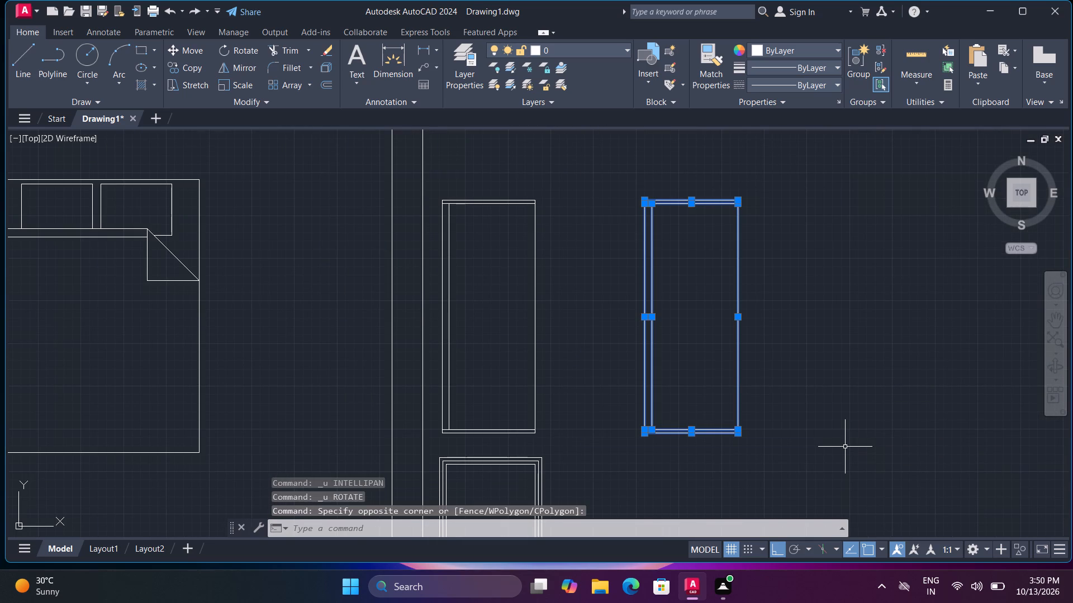
key("m")
key("space")
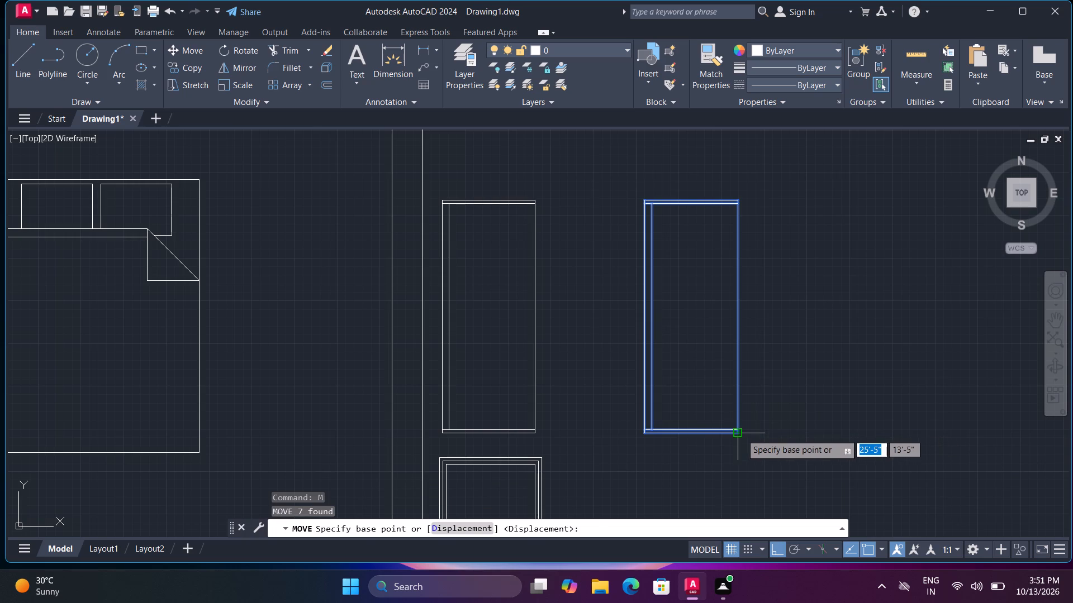
left_click(741, 434)
left_click(928, 421)
key("Escape")
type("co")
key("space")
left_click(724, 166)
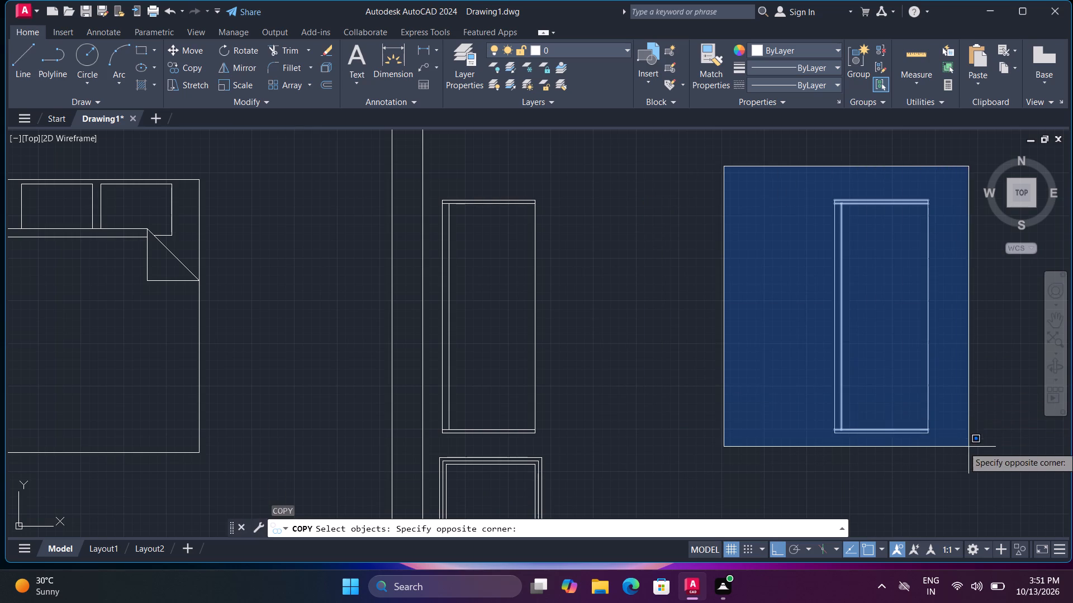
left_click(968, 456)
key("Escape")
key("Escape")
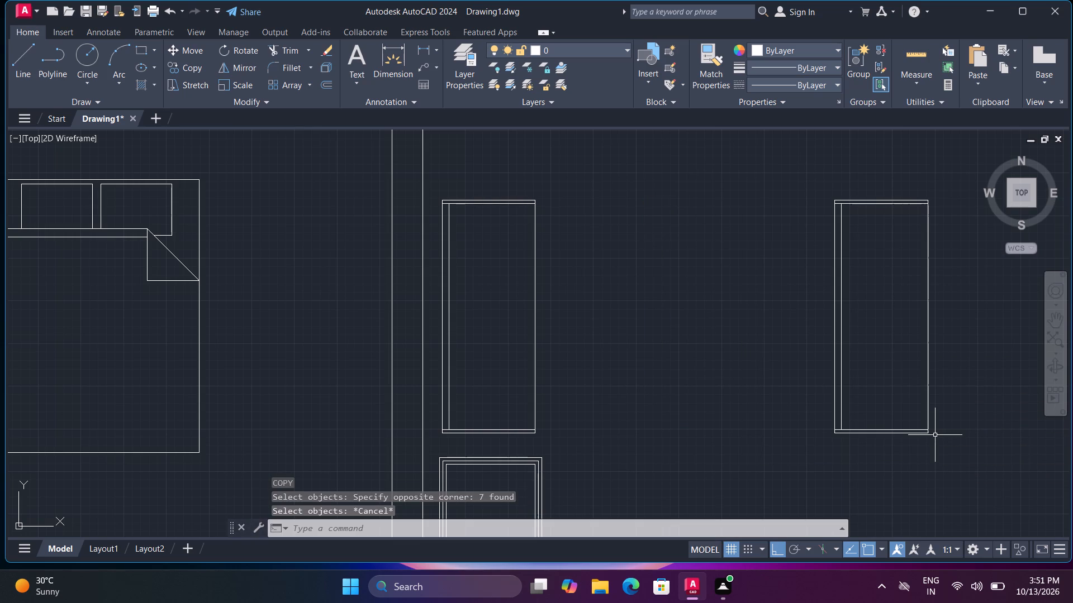
Rotate the copied rectangle 90° counterclockwise about its lower-right corner so that it lies horizontally.
type("ro")
key("space")
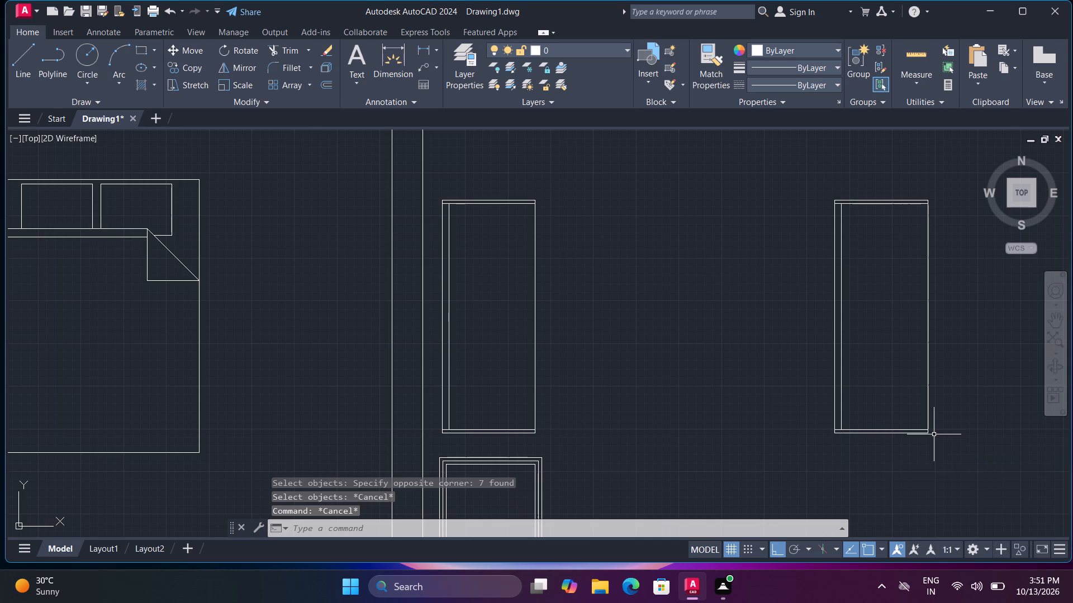
left_click(799, 190)
left_click(965, 446)
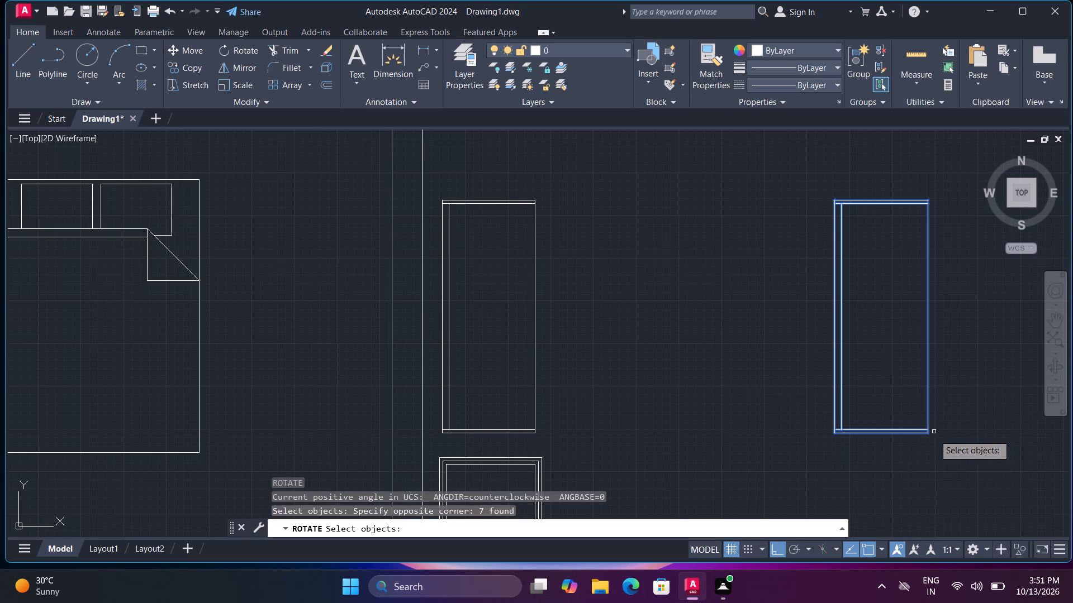
left_click(928, 435)
left_click(928, 433)
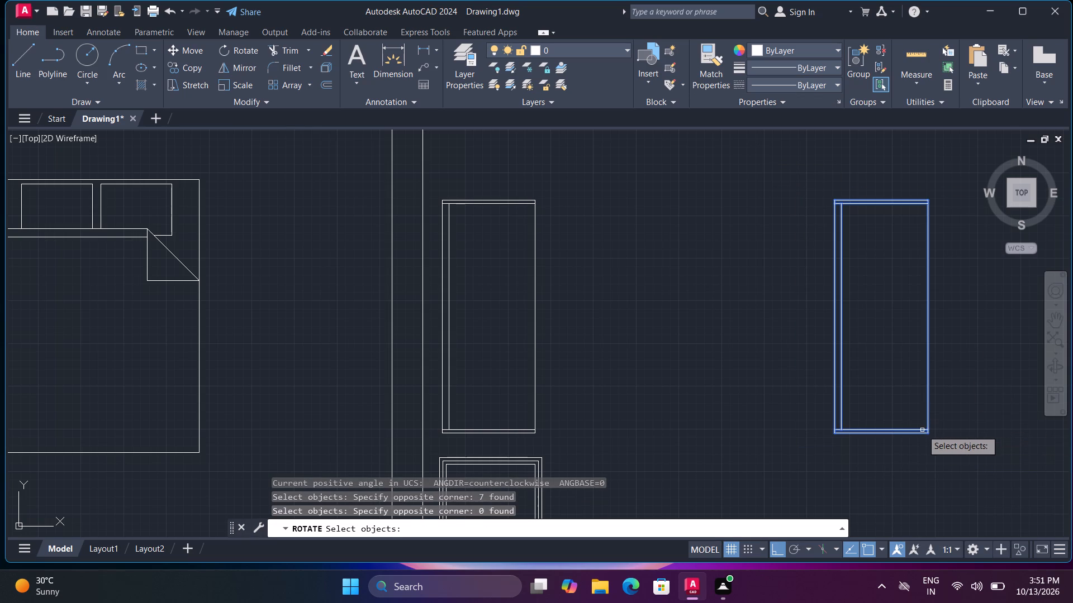
key("space")
left_click(928, 435)
left_click(936, 315)
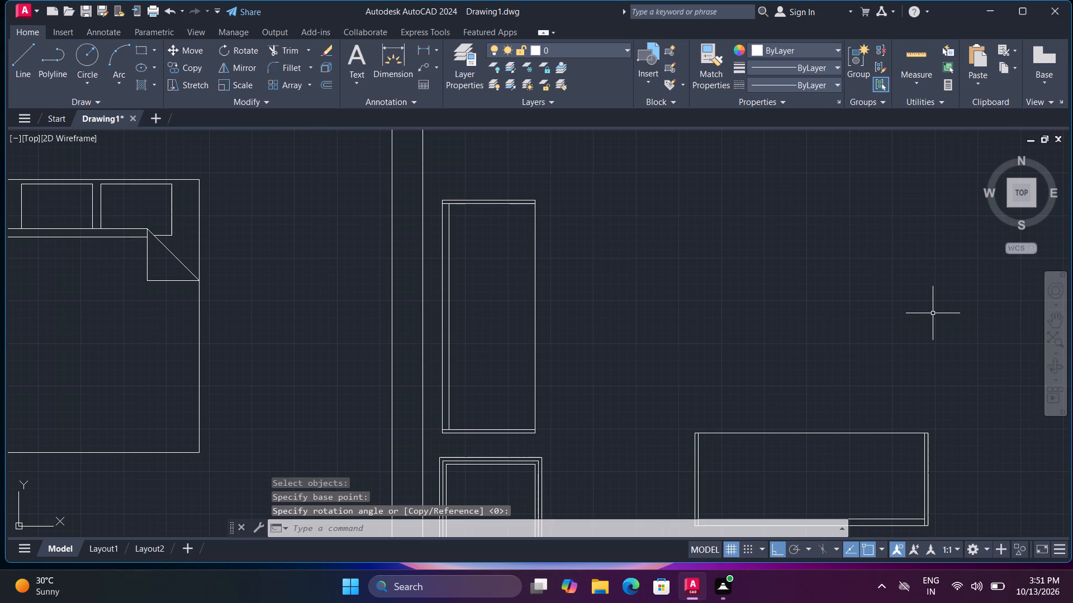
key("Escape")
With Ortho off, move the horizontal rectangle just right of the small triple-outlined rectangle, aligned with it above the bottom wall.
middle_click_drag(920, 312, 671, 184)
left_click(427, 269)
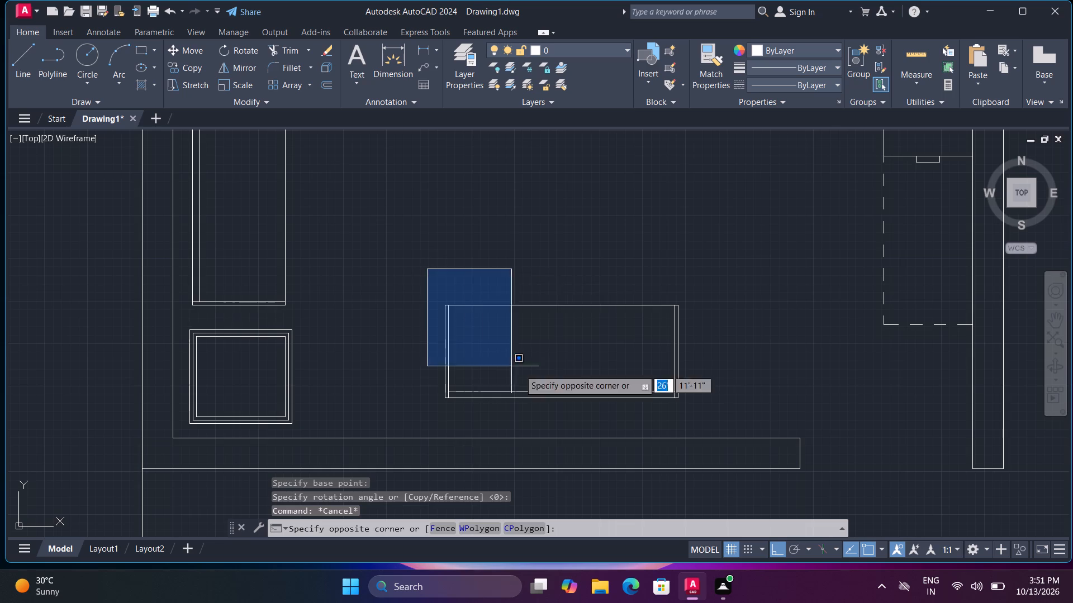
left_click(719, 408)
key("m")
key("space")
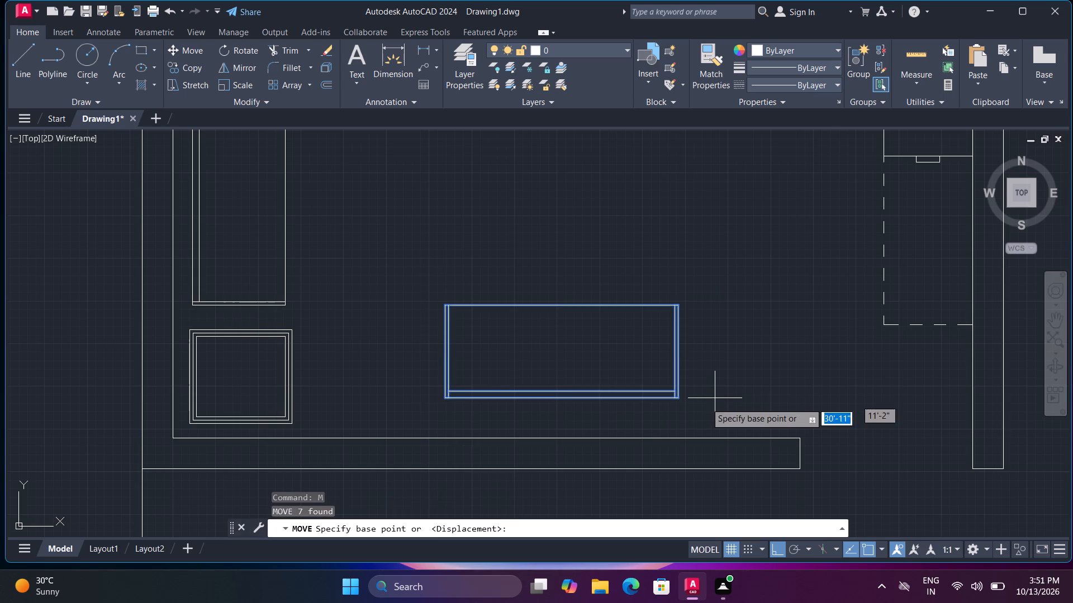
left_click(682, 398)
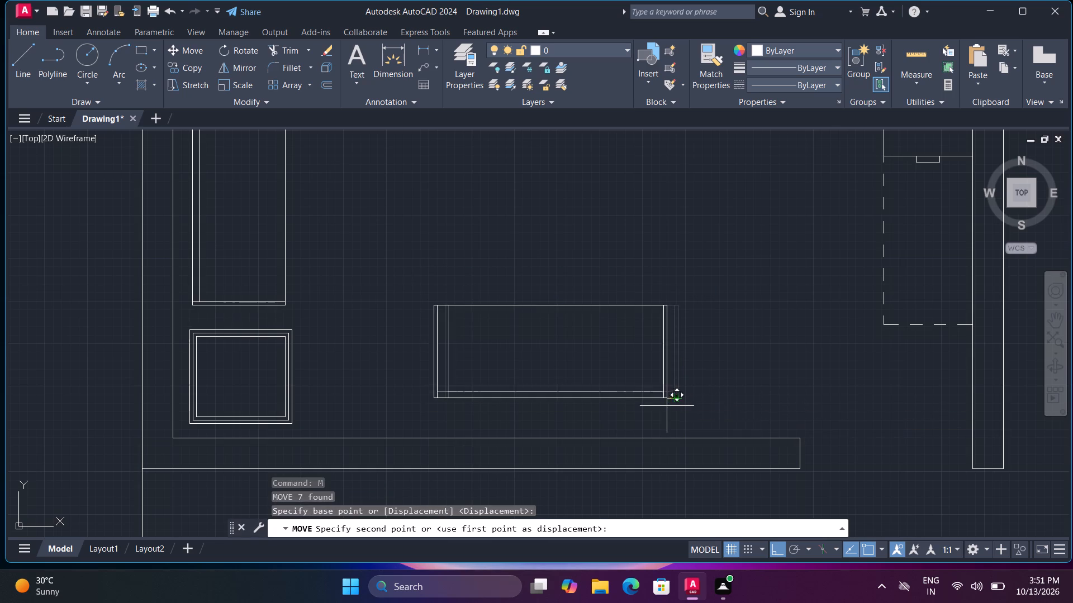
key("F8")
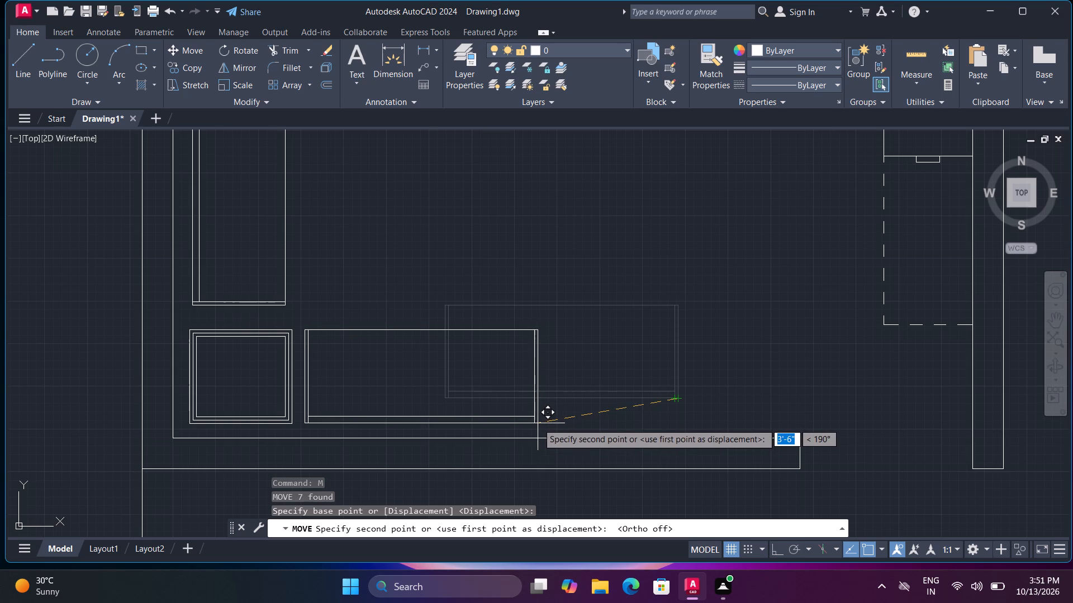
left_click(536, 423)
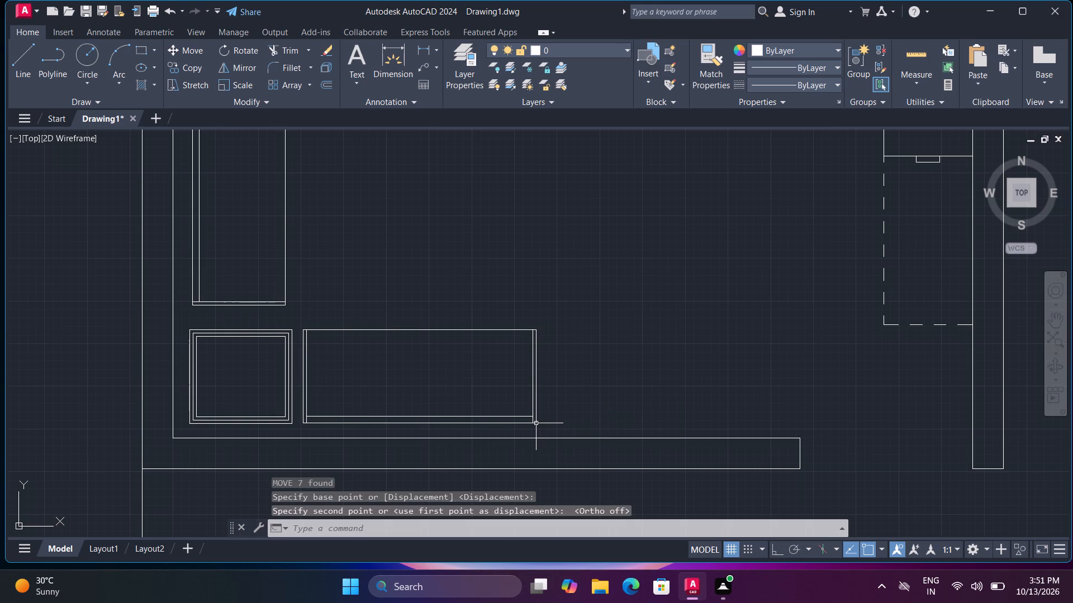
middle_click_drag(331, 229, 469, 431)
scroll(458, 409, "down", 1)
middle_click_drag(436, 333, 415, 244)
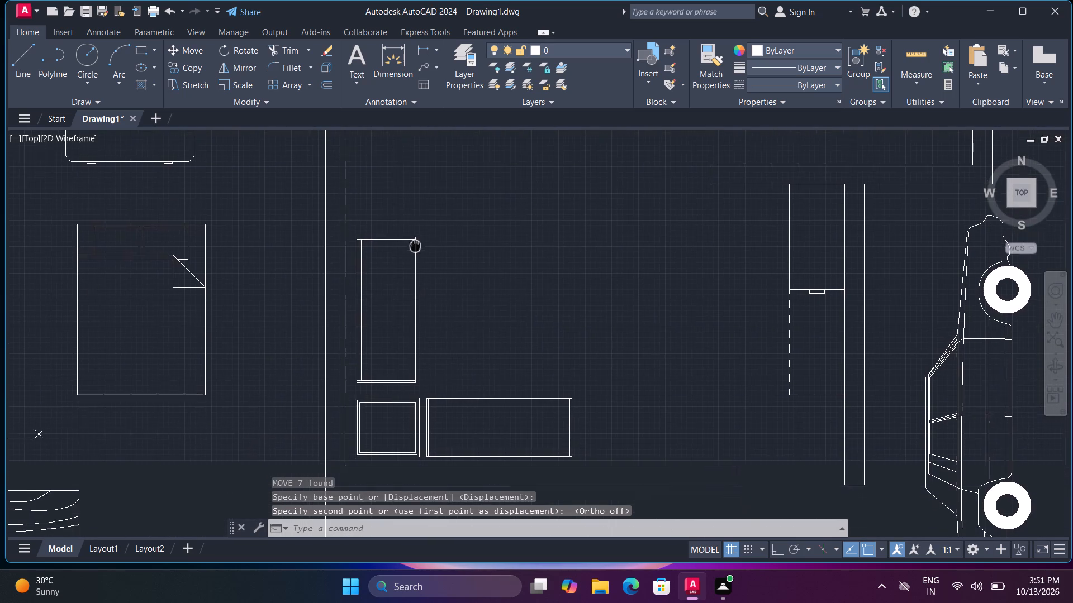
Move the vertical long rectangle down closer to the small triple-outlined rectangle beside the outer wall.
left_click(353, 222)
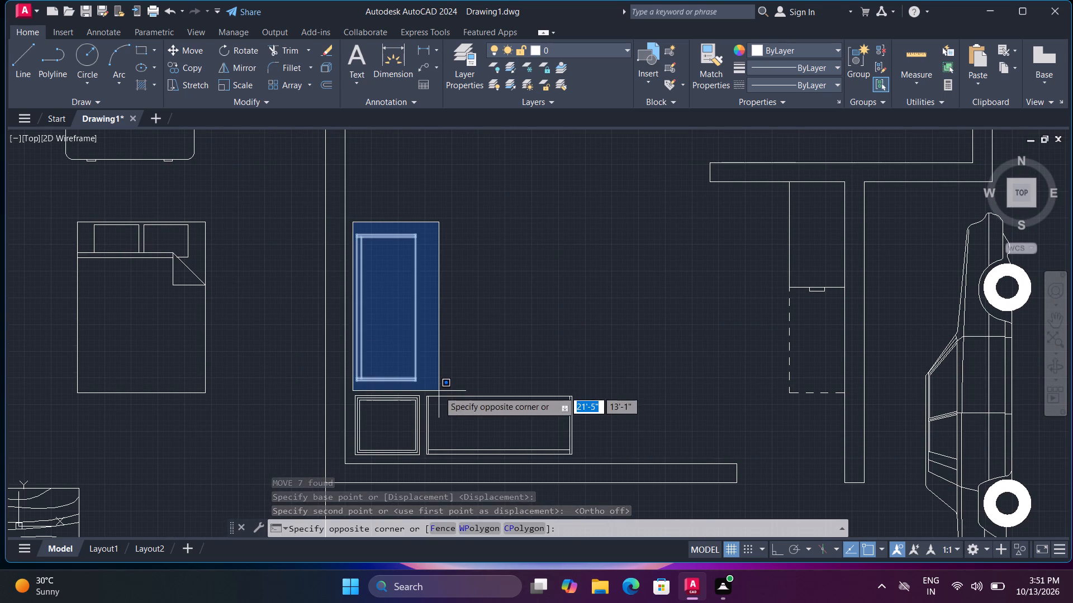
left_click(439, 391)
type("m")
key("space")
scroll(414, 393, "up", 2)
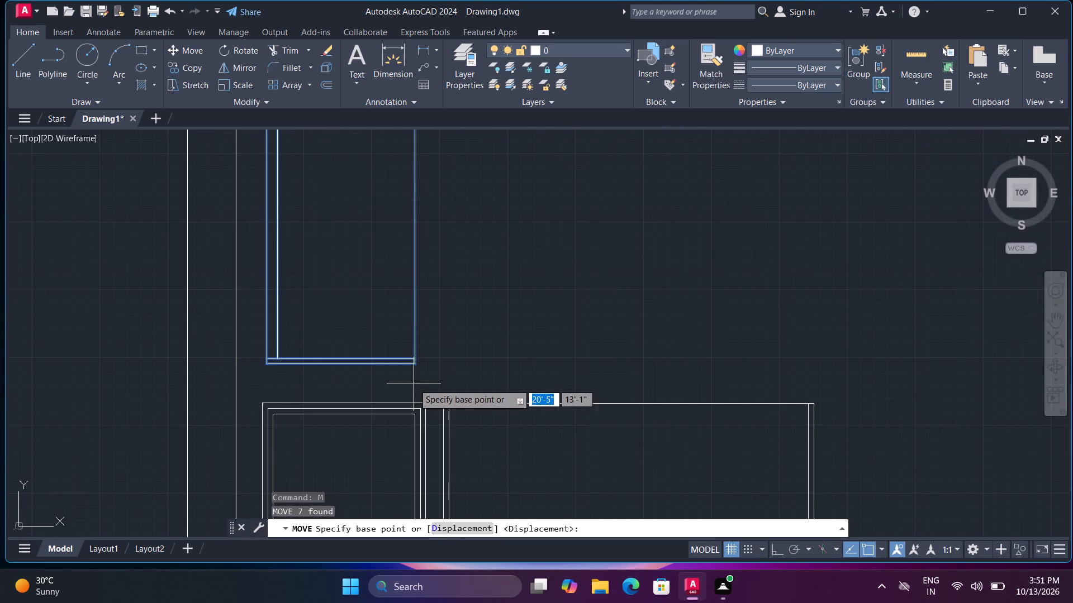
left_click(415, 363)
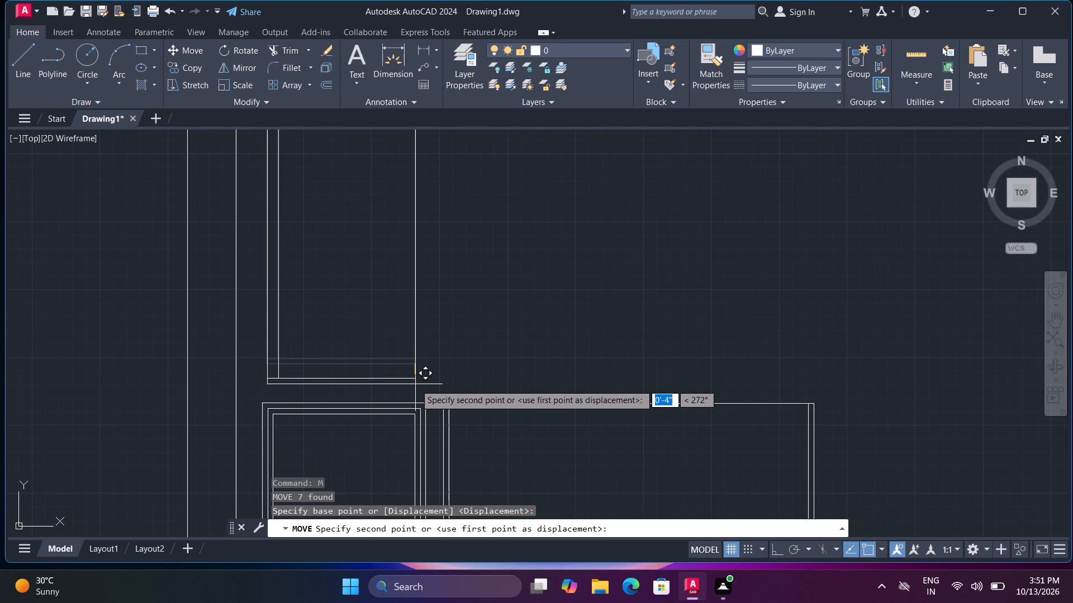
left_click(416, 387)
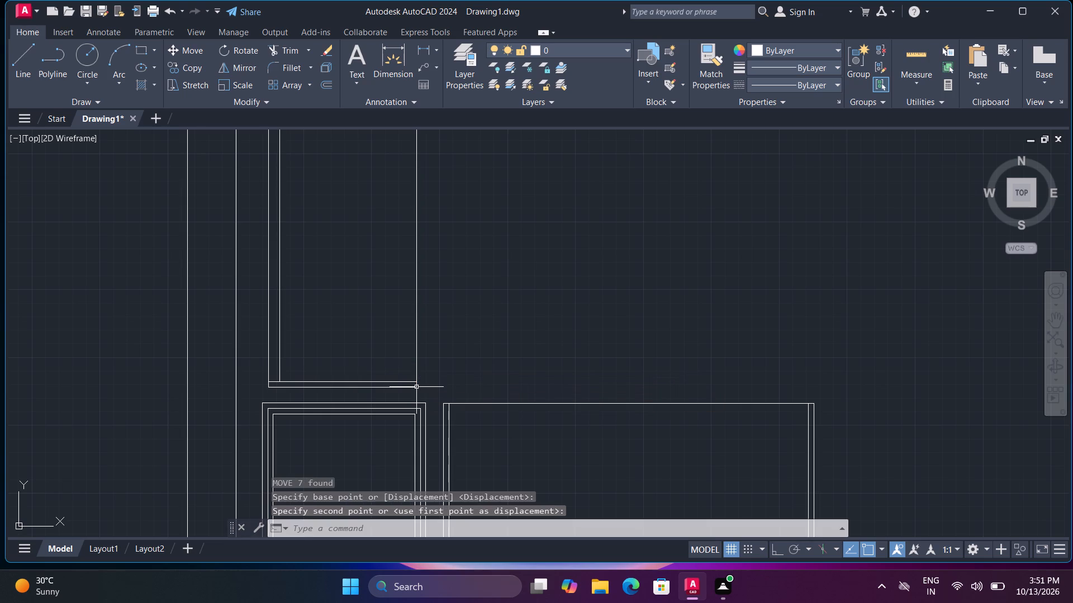
Draw a rectangle about 5'-8" wide in the corner between the two long rectangles, aligned with their outer ends.
scroll(458, 378, "down", 1)
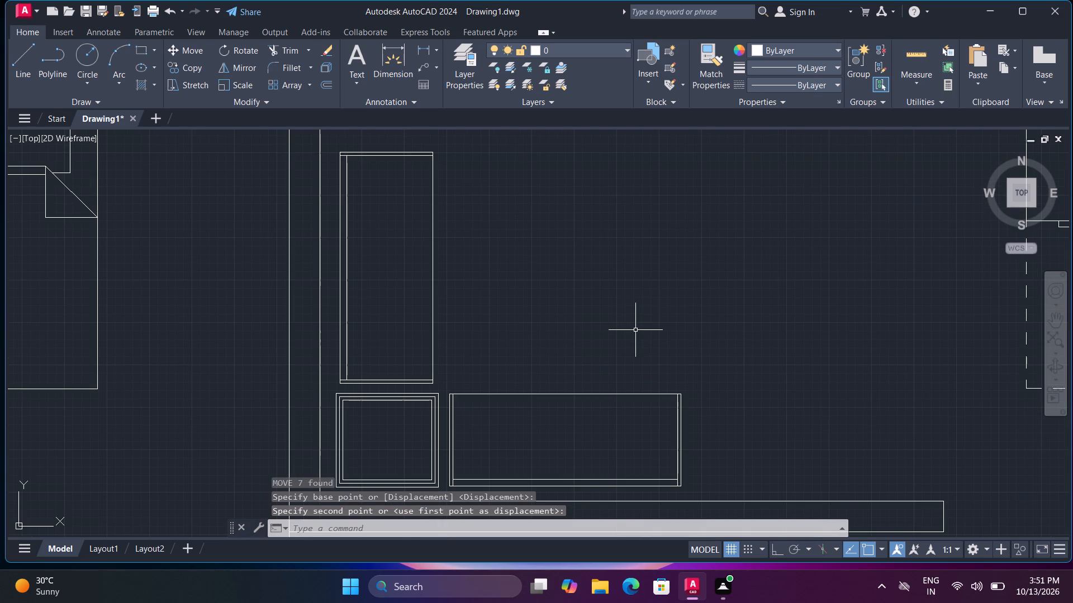
middle_click_drag(645, 320, 545, 299)
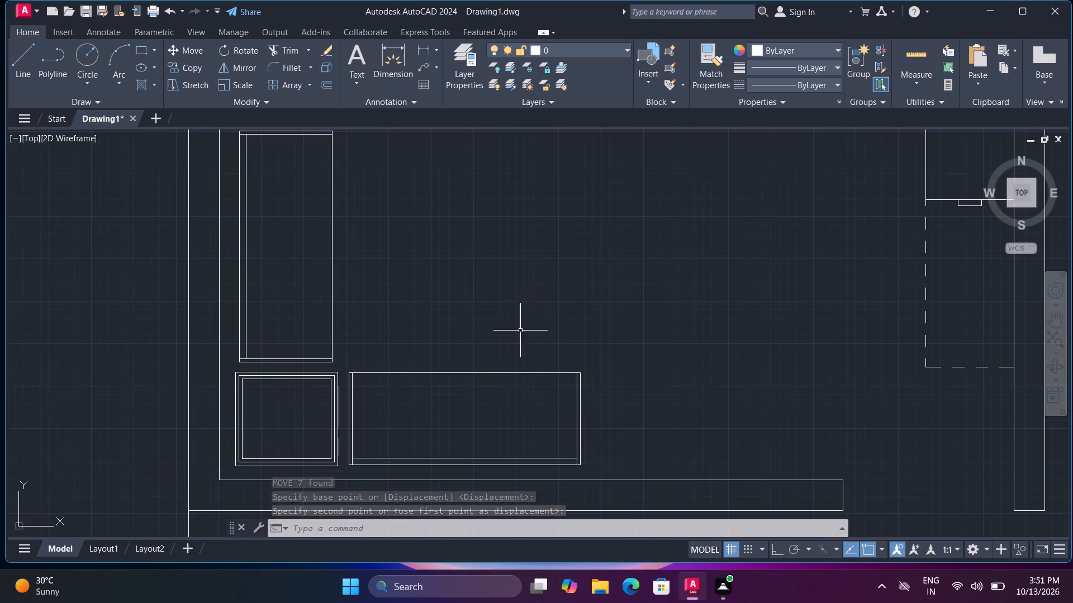
middle_click_drag(509, 296, 508, 367)
key("Escape")
key("Escape")
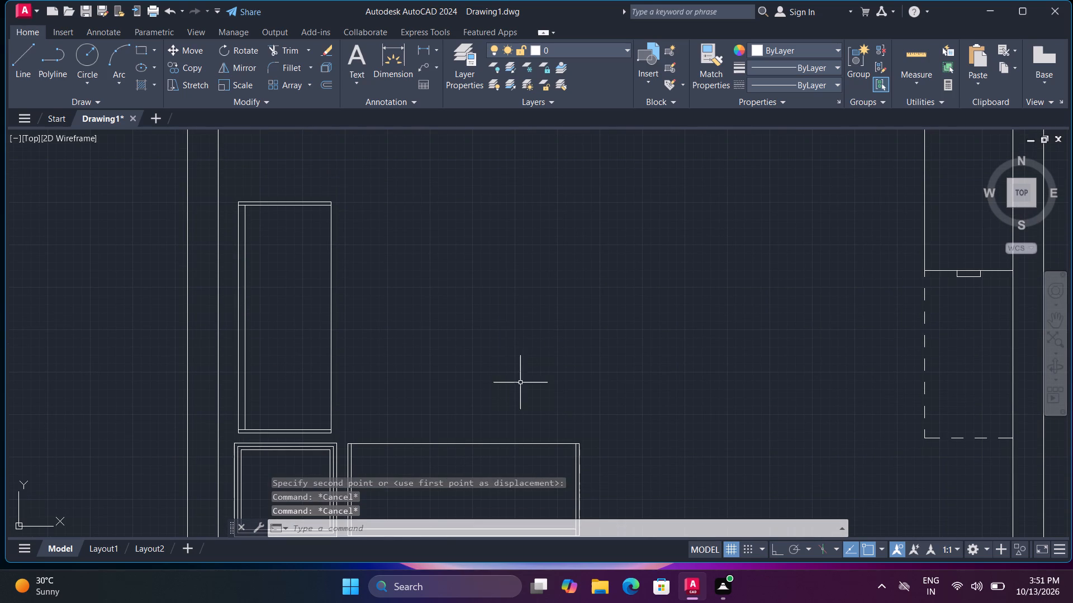
left_click(142, 47)
left_click(346, 202)
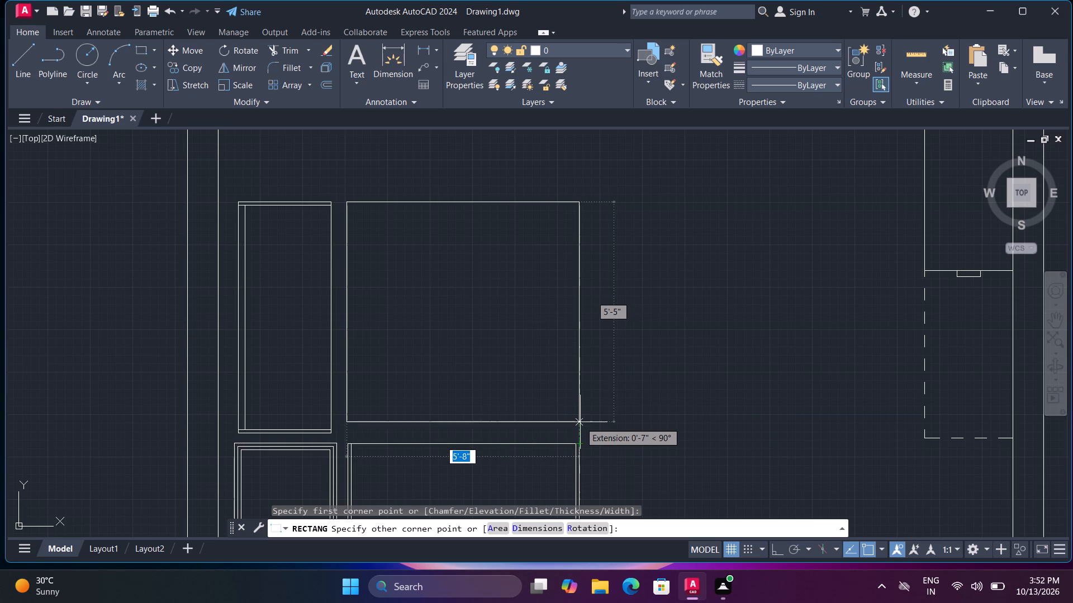
left_click(580, 430)
Move the wood-grain square block from outside the plan into the middle of the new rectangle.
scroll(644, 322, "down", 1)
middle_click_drag(635, 333, 568, 327)
middle_click(566, 327)
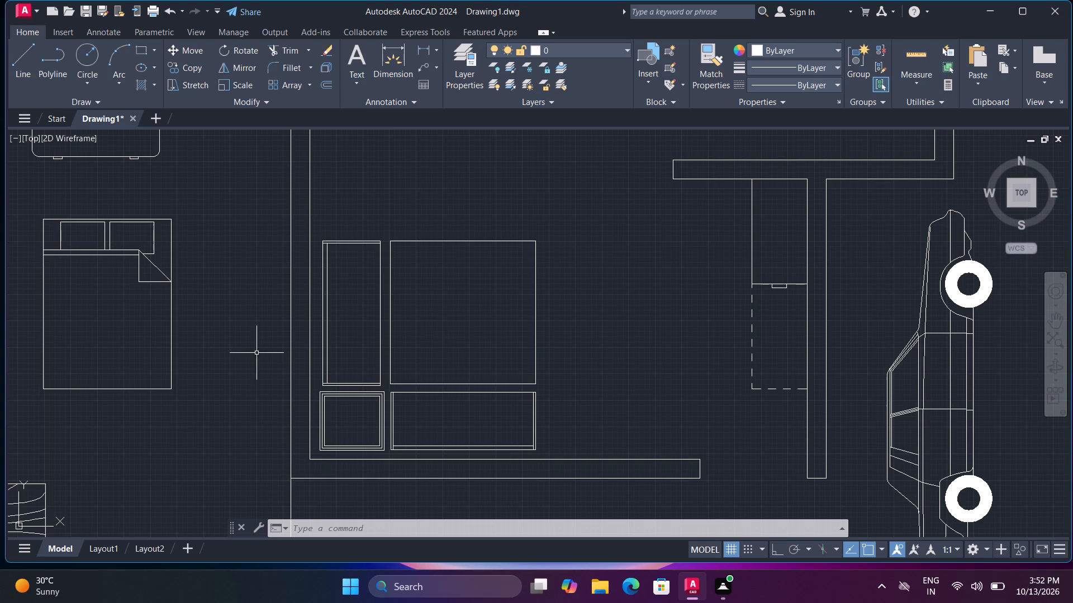
scroll(231, 397, "down", 2)
left_click(103, 415)
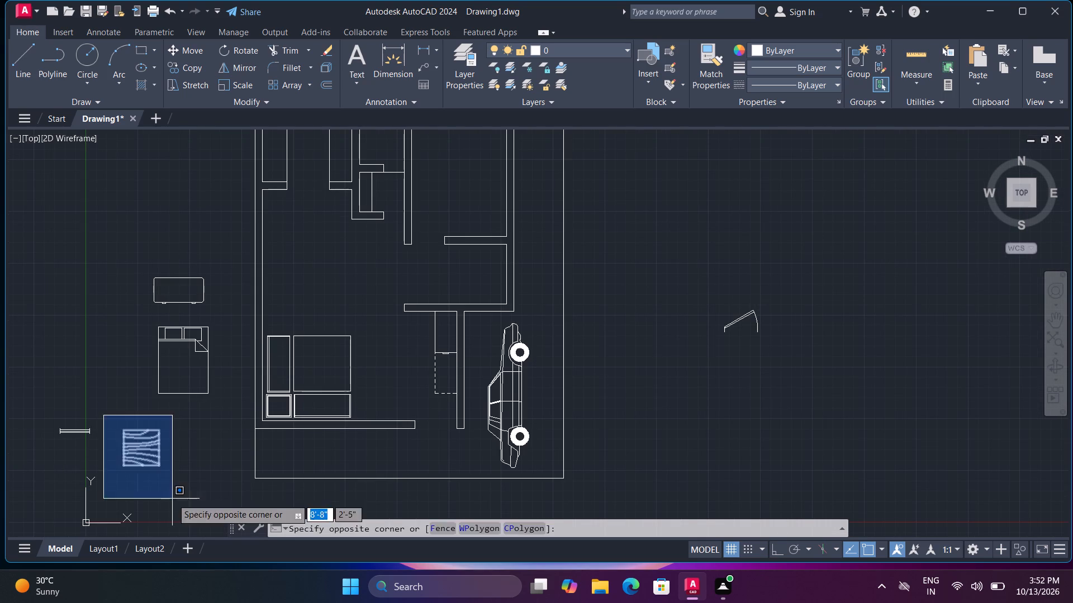
left_click(172, 499)
type("m")
key("space")
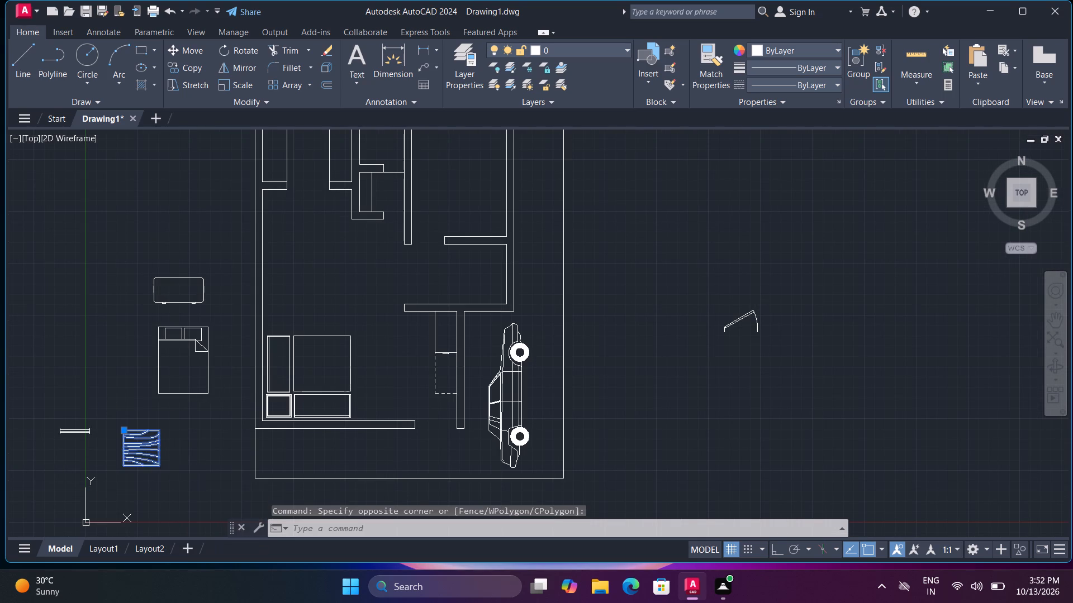
left_click(161, 466)
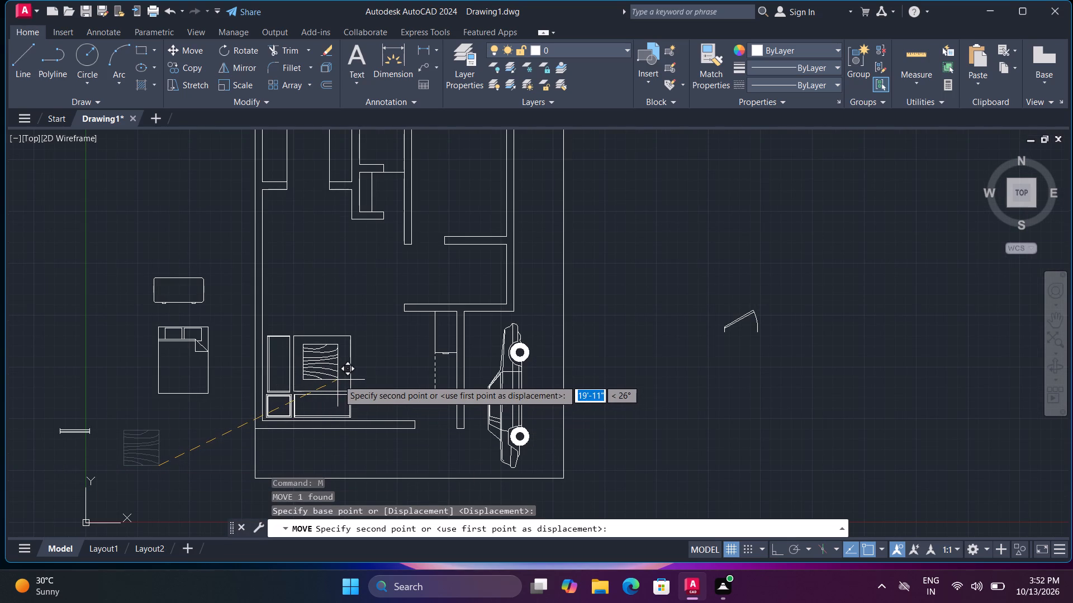
left_click(338, 382)
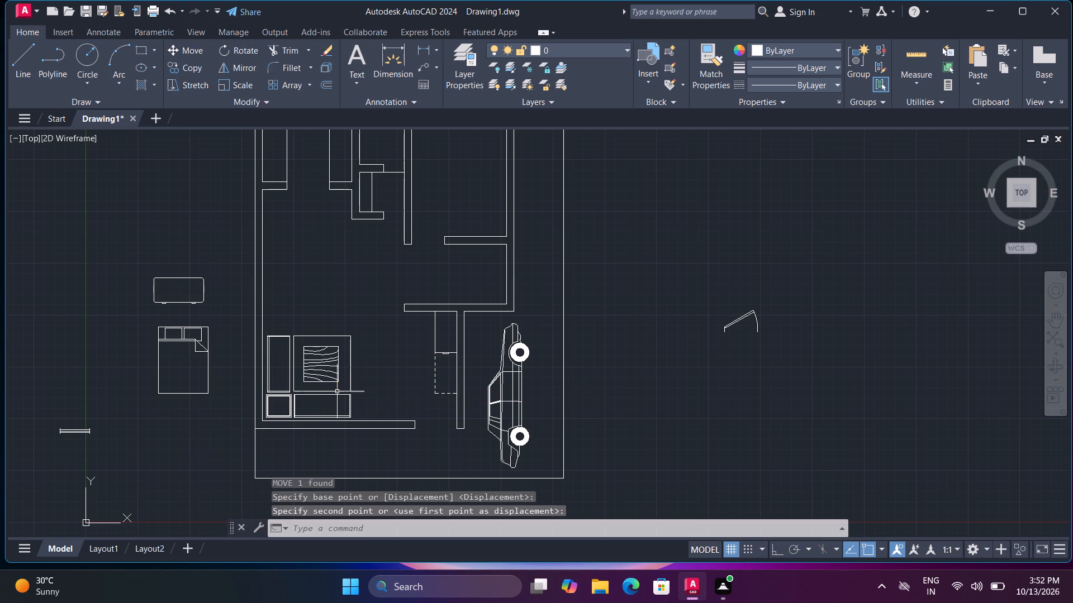
Scale the wood-grain block up slightly about its lower-right corner.
scroll(337, 393, "up", 2)
left_click(235, 265)
left_click(357, 396)
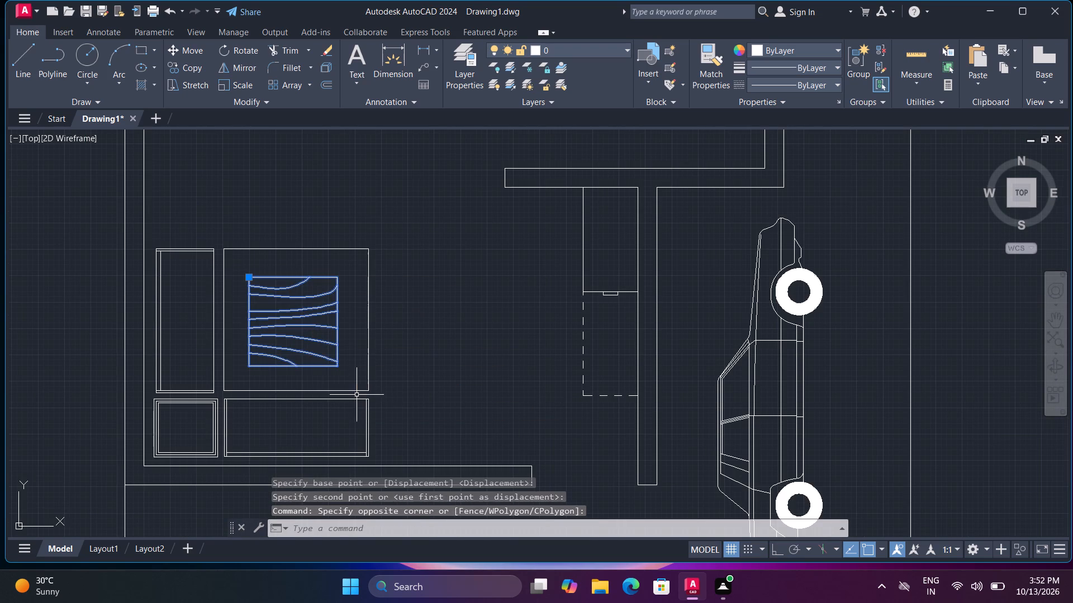
key("s")
key("c")
key("space")
left_click(334, 368)
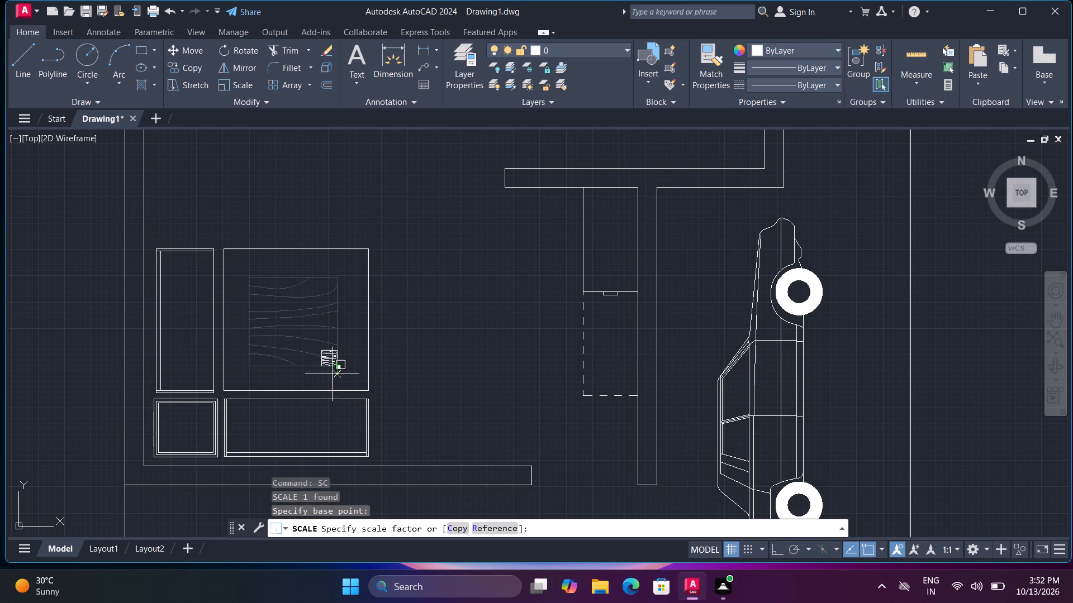
left_click(357, 398)
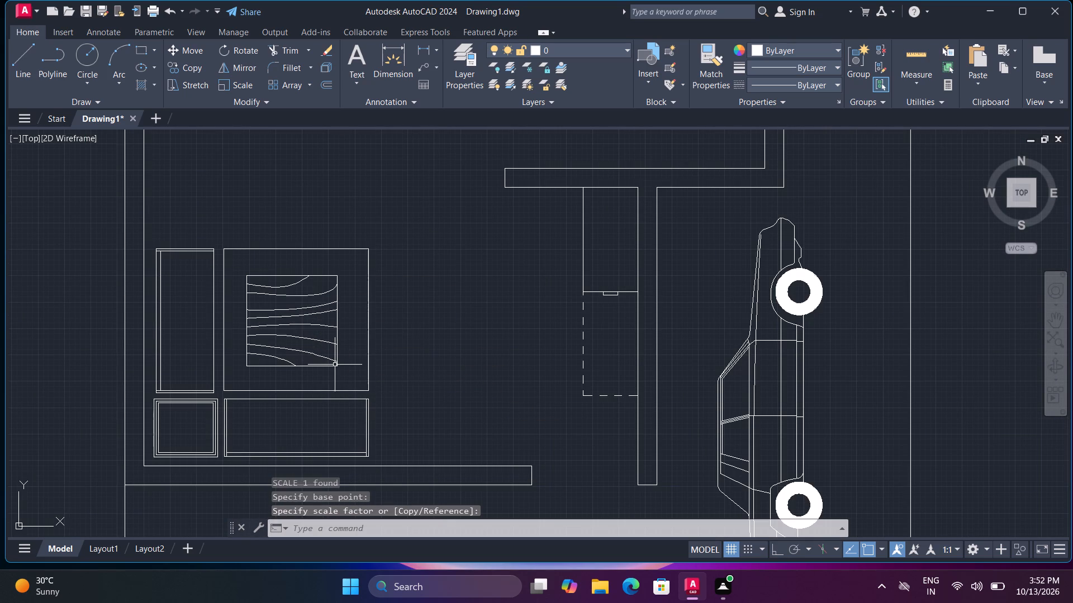
Move the wood-grain block down about 3" to centre it in the surrounding rectangle.
type("m")
key("space")
left_click(333, 366)
key("space")
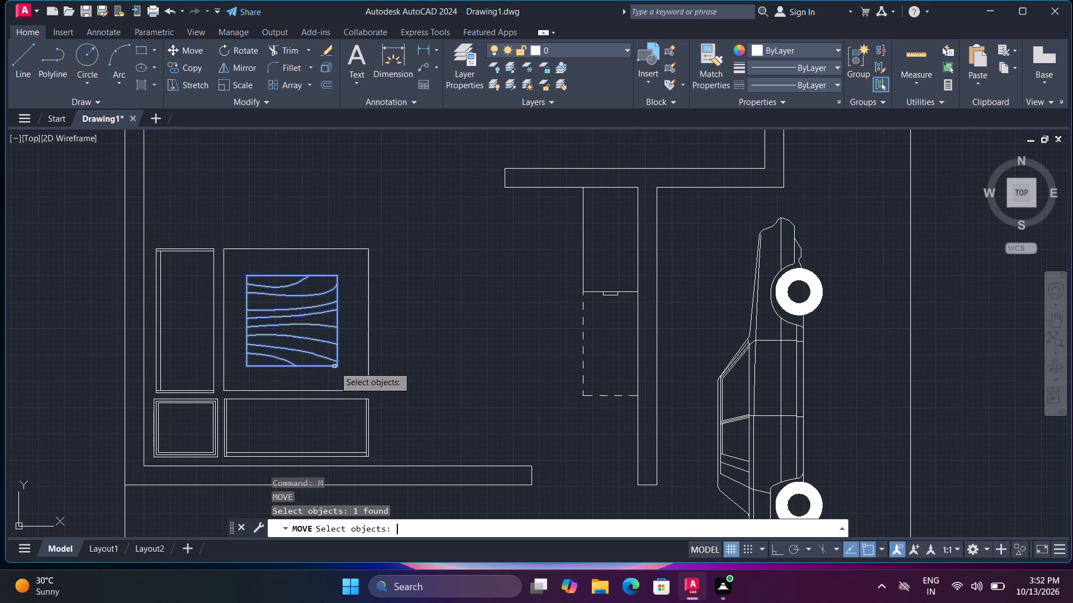
left_click(334, 366)
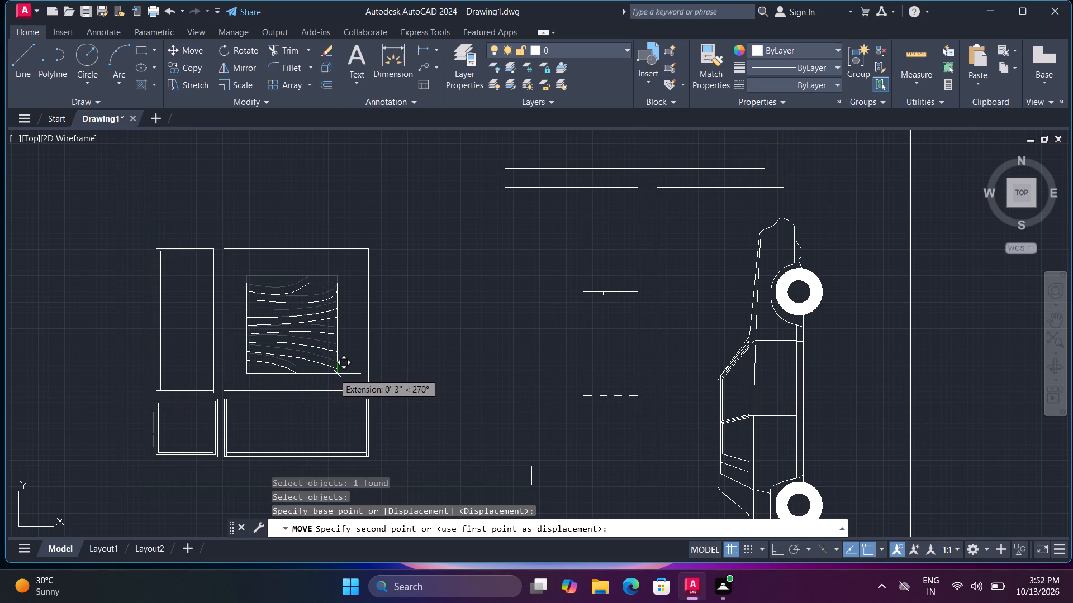
left_click(334, 374)
scroll(533, 331, "down", 1)
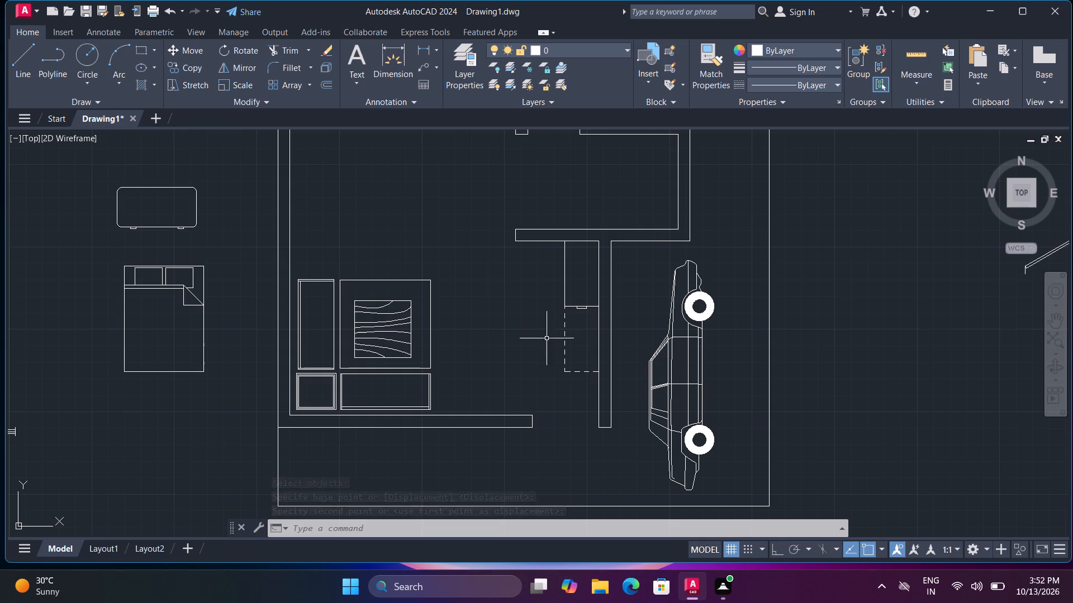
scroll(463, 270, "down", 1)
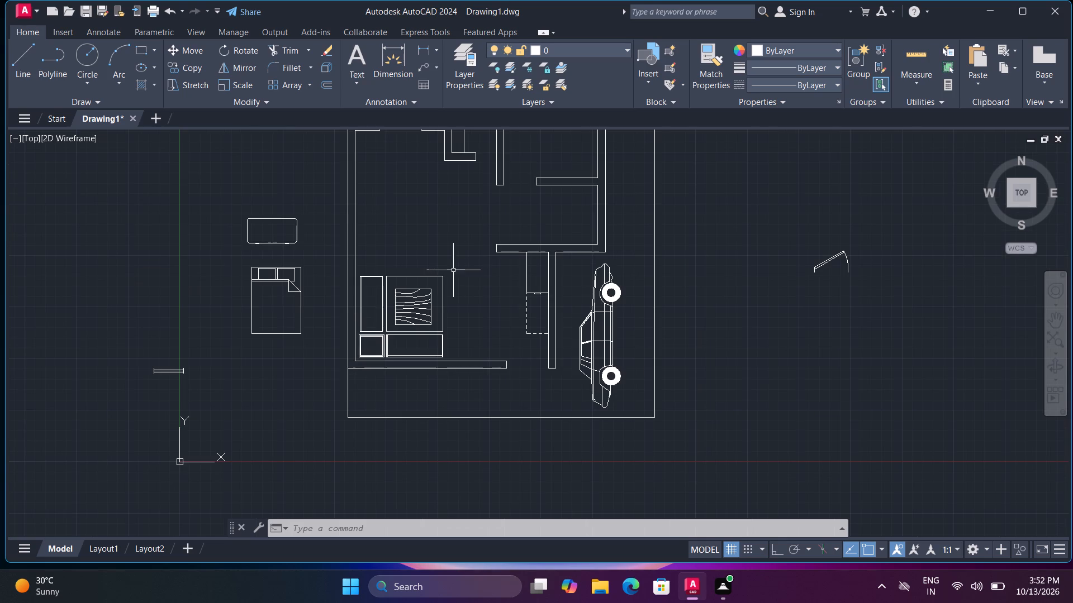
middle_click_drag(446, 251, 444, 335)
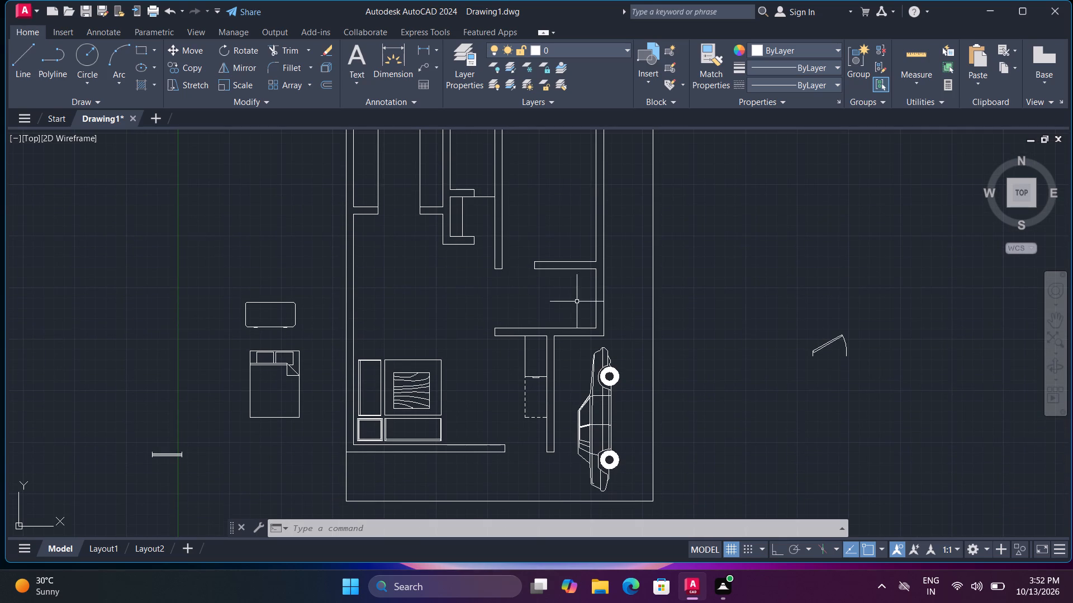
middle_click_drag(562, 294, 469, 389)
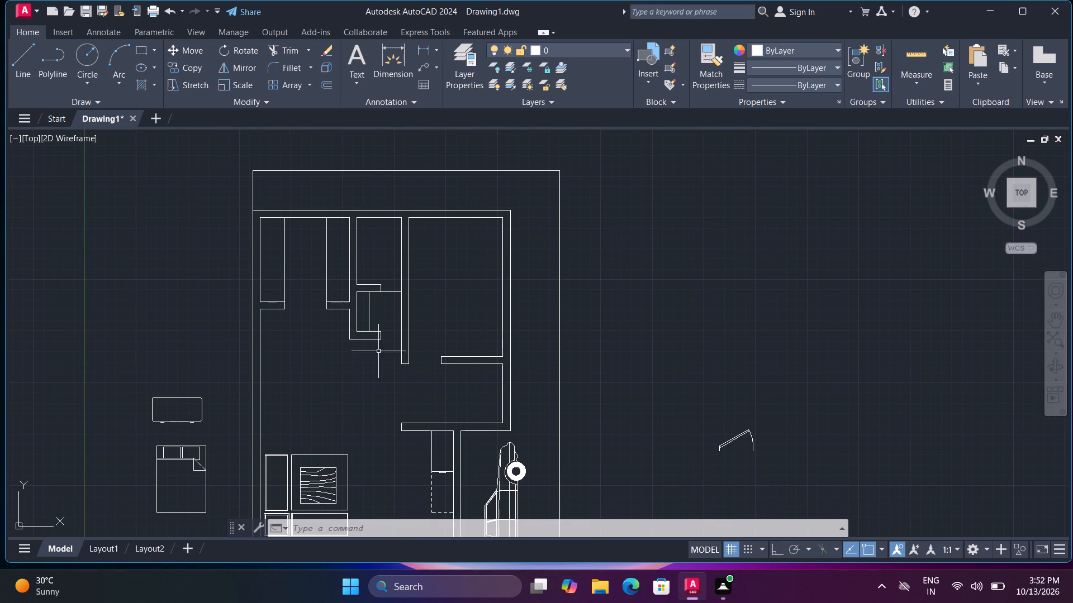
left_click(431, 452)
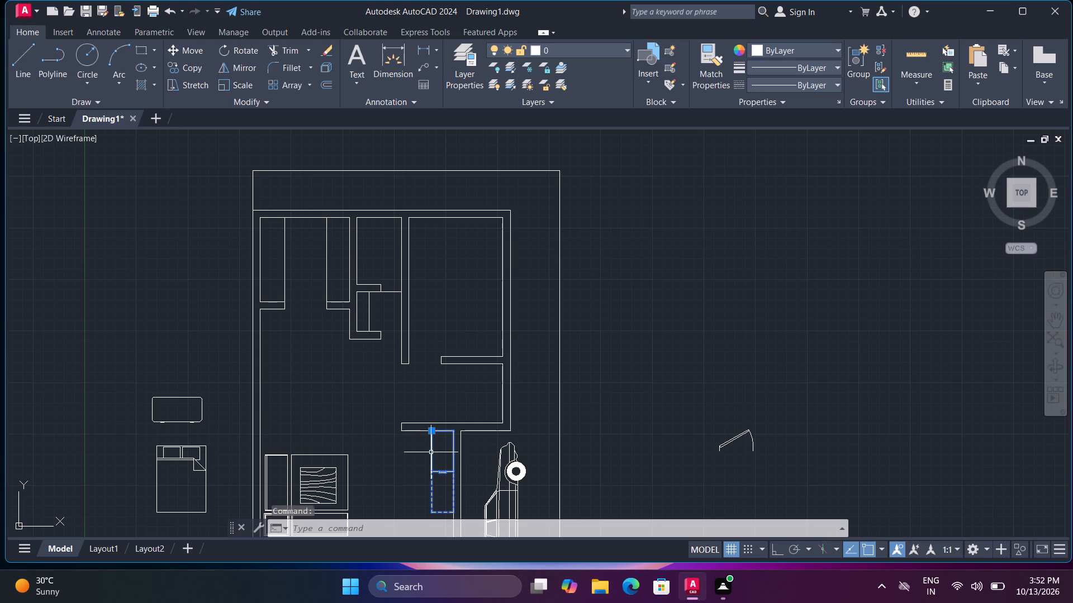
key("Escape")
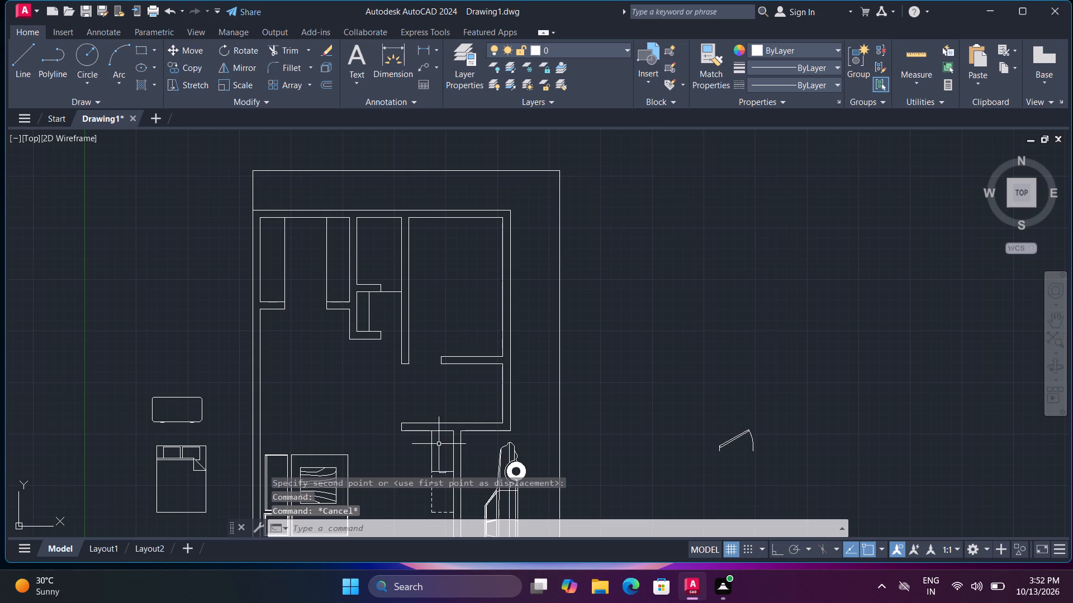
Open DesignCenter and browse to the Blocks of Kitchens.dwg.
key("ctrl+2")
double_click(378, 247)
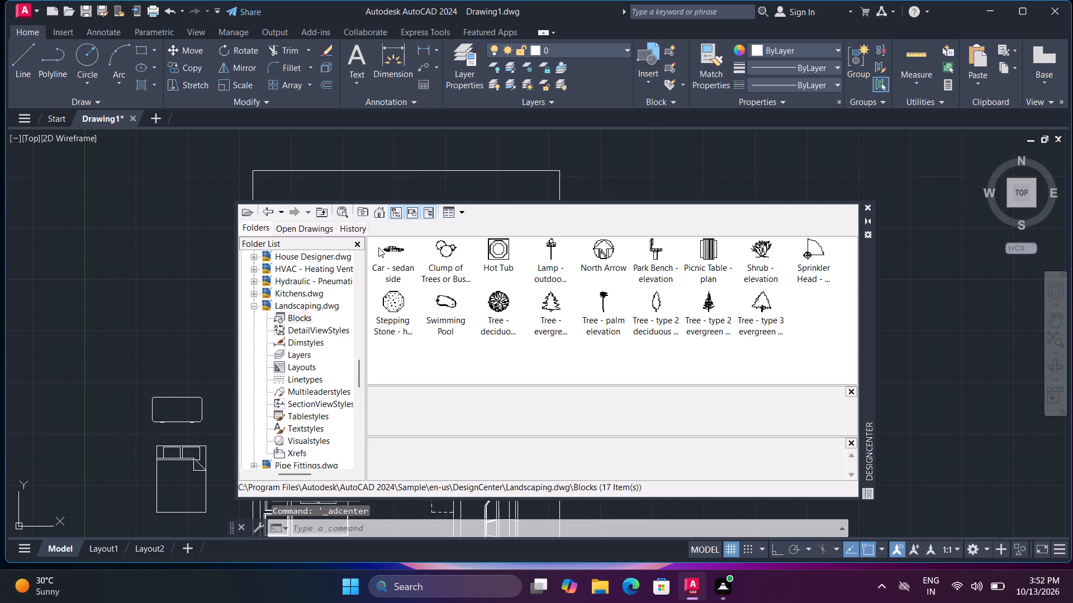
left_click(267, 210)
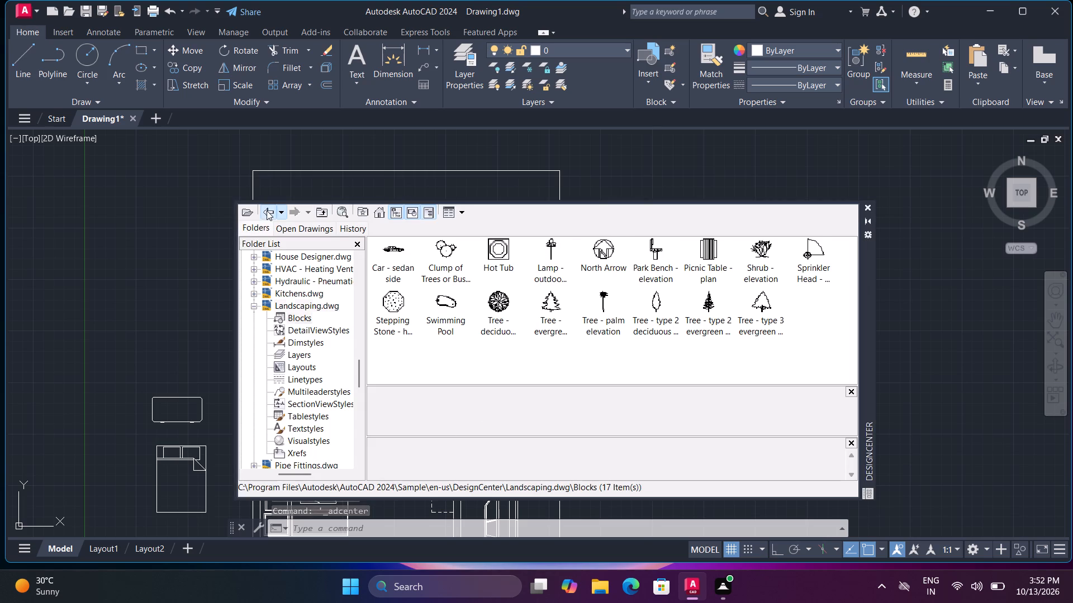
left_click(268, 208)
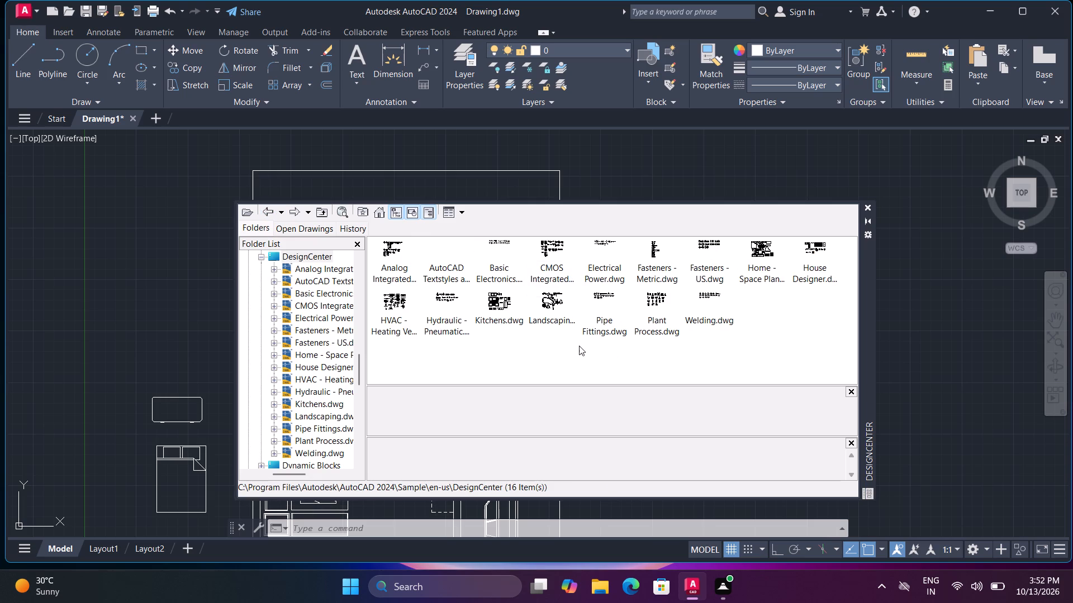
double_click(491, 305)
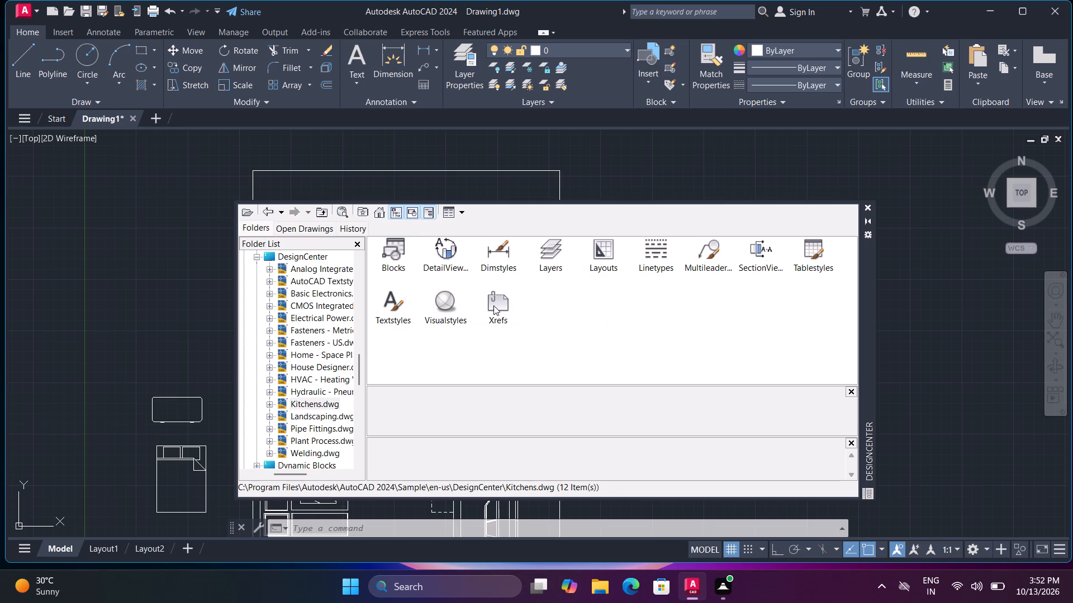
double_click(392, 251)
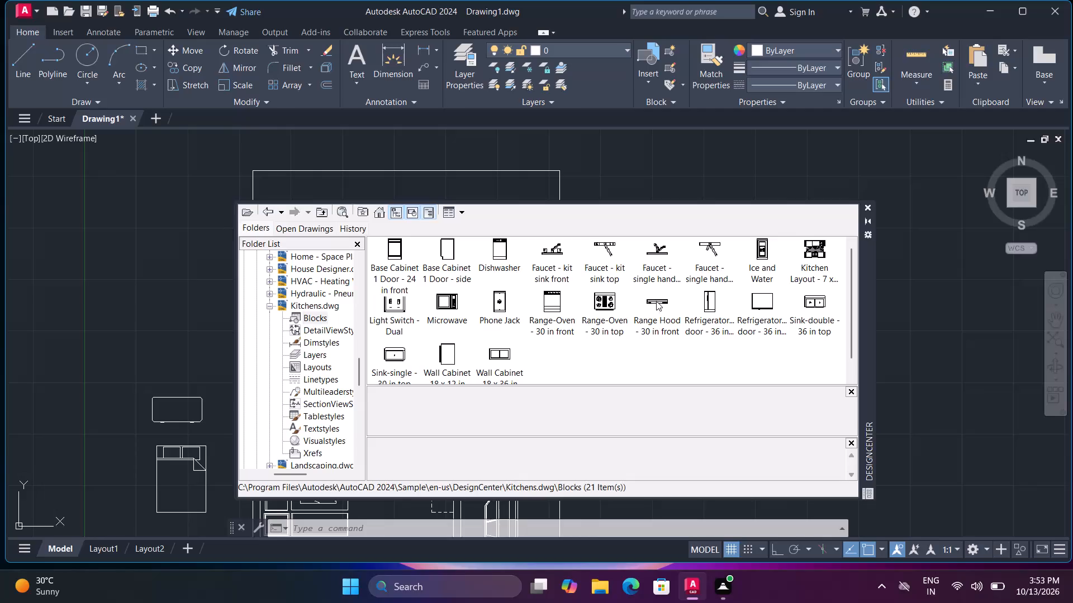
Insert the Range Hood - 30 in front and Wall Cabinet - 18 x 36 in front blocks left of the plan, and close DesignCenter.
left_click_drag(656, 301, 170, 301)
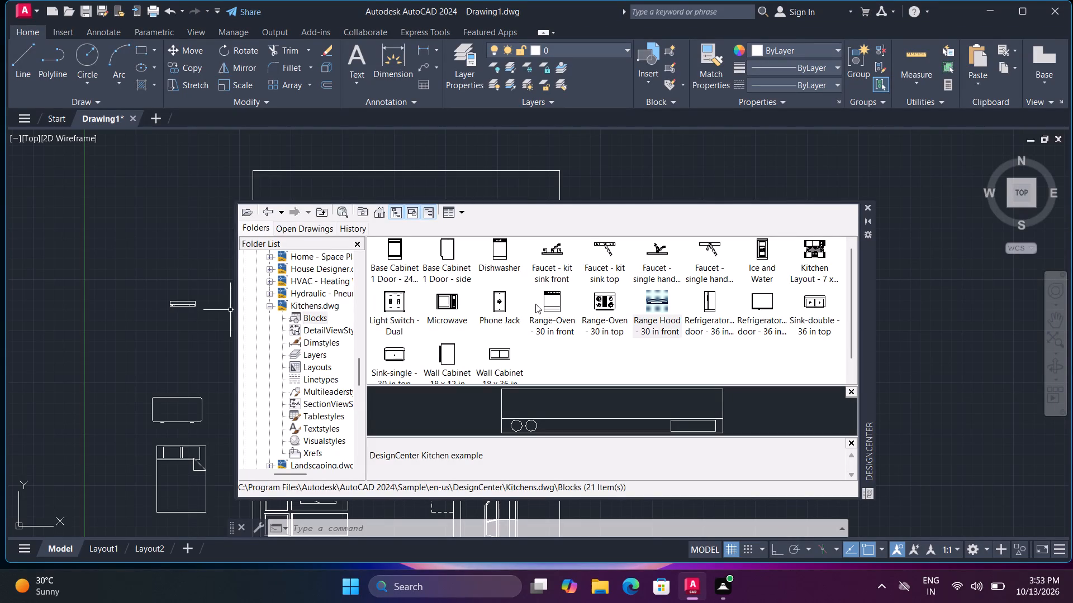
scroll(582, 290, "up", 1)
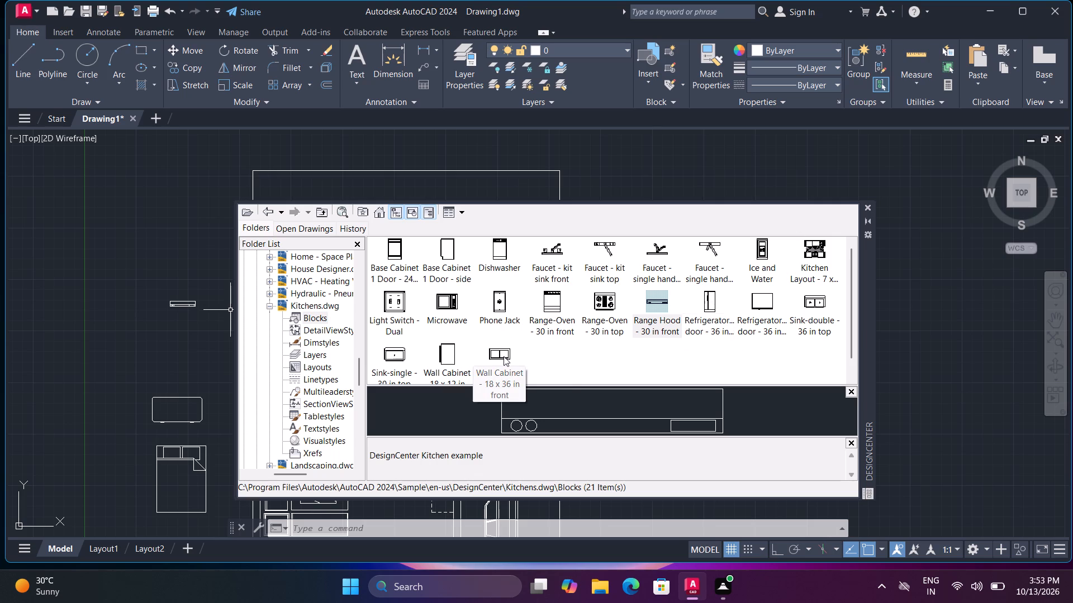
left_click_drag(500, 355, 144, 341)
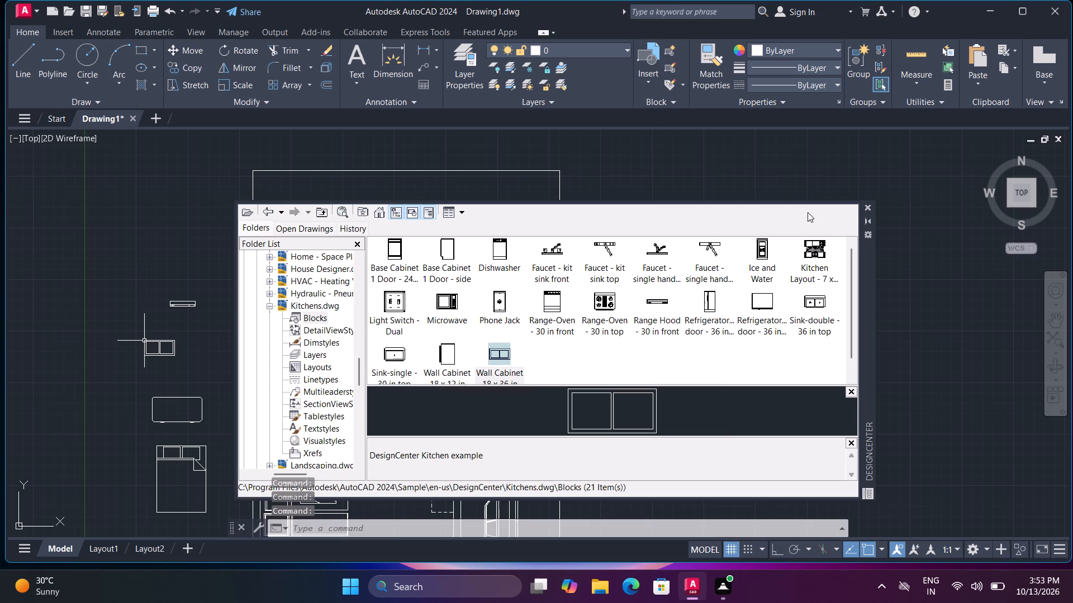
left_click(867, 208)
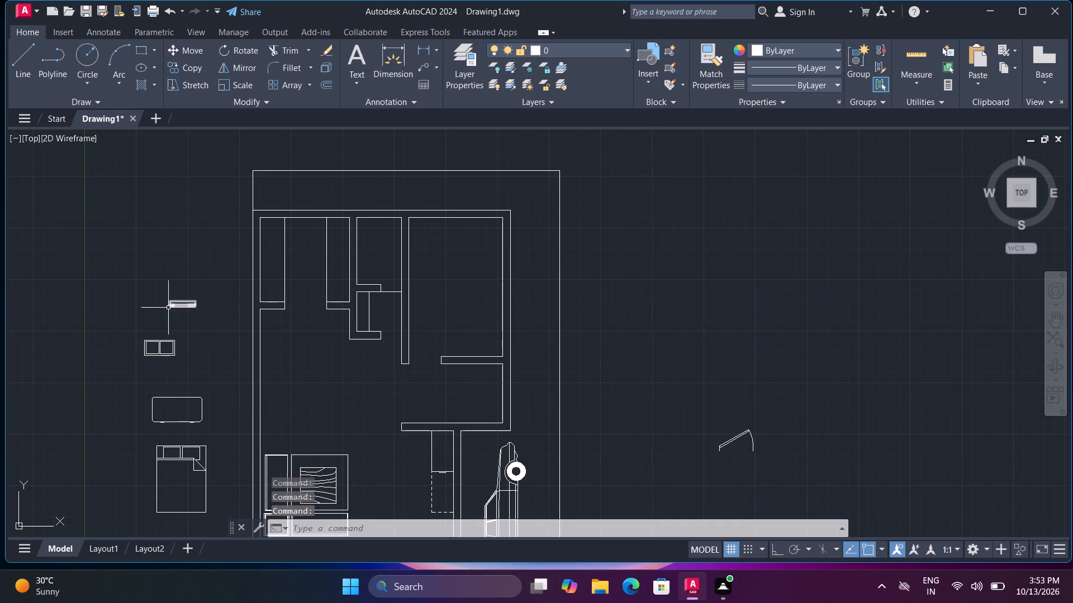
Rotate the range hood block left of the plan 90° counterclockwise about its right end so it stands vertical.
left_click(173, 304)
type("ro")
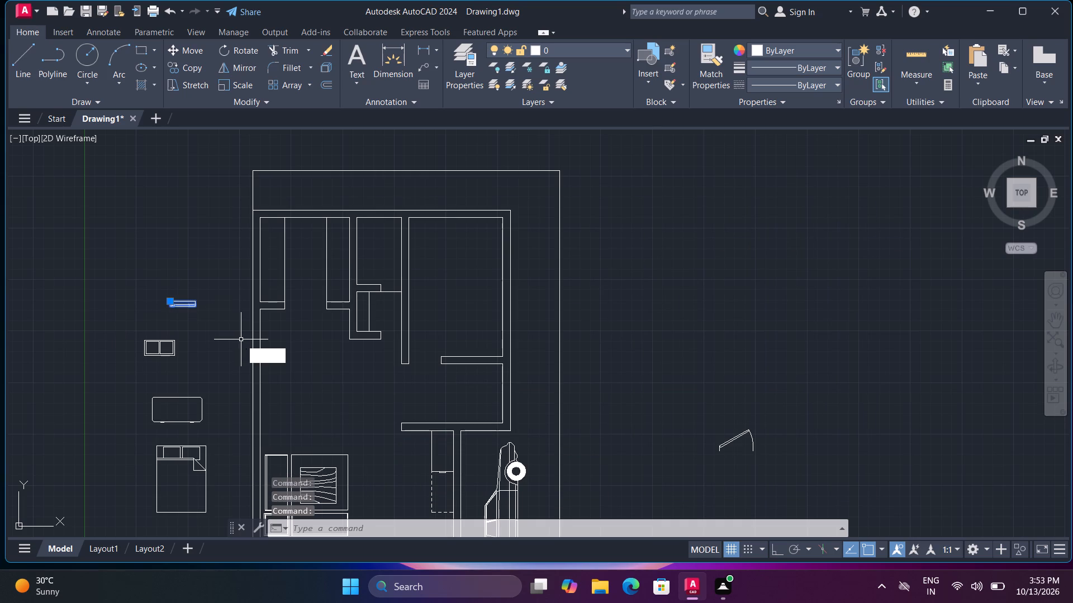
key("space")
left_click(196, 304)
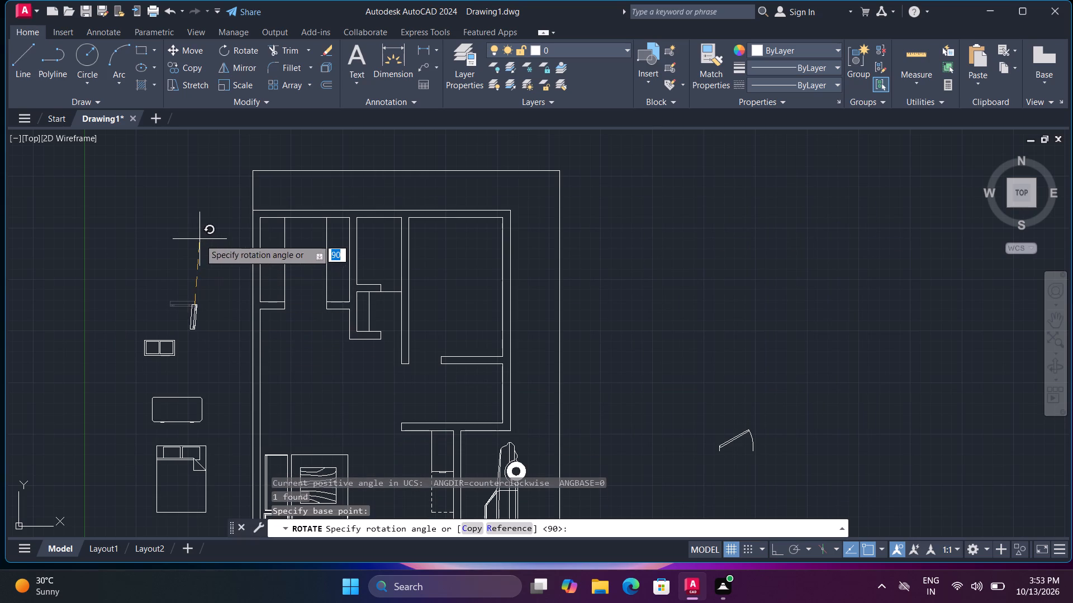
key("F8")
left_click(202, 227)
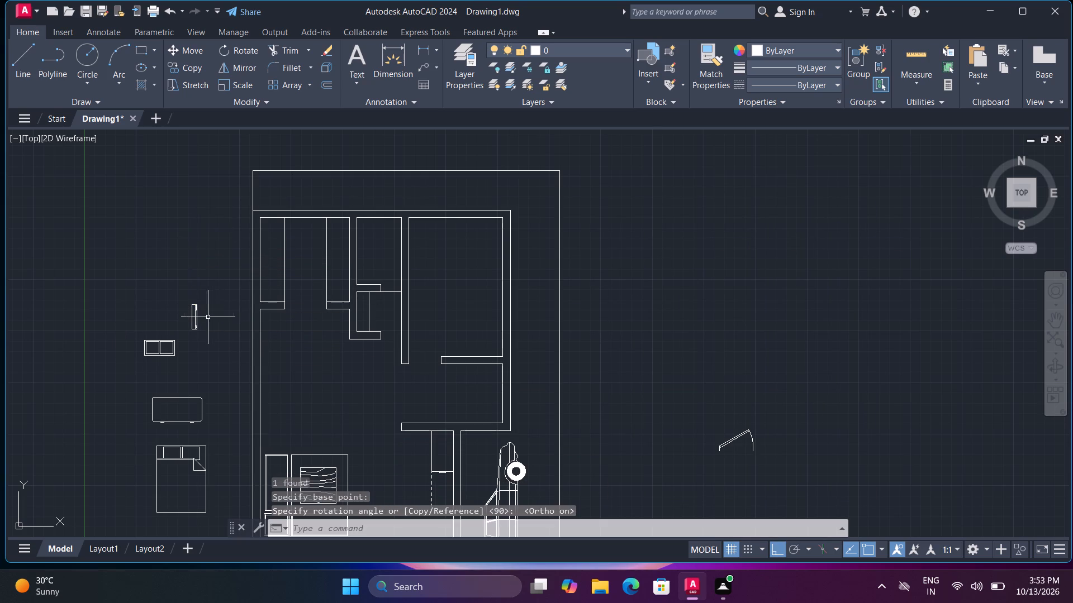
Scale the range hood block up to roughly two and a half times its size about its lower-right corner.
left_click(190, 294)
left_click(212, 344)
key("s")
key("c")
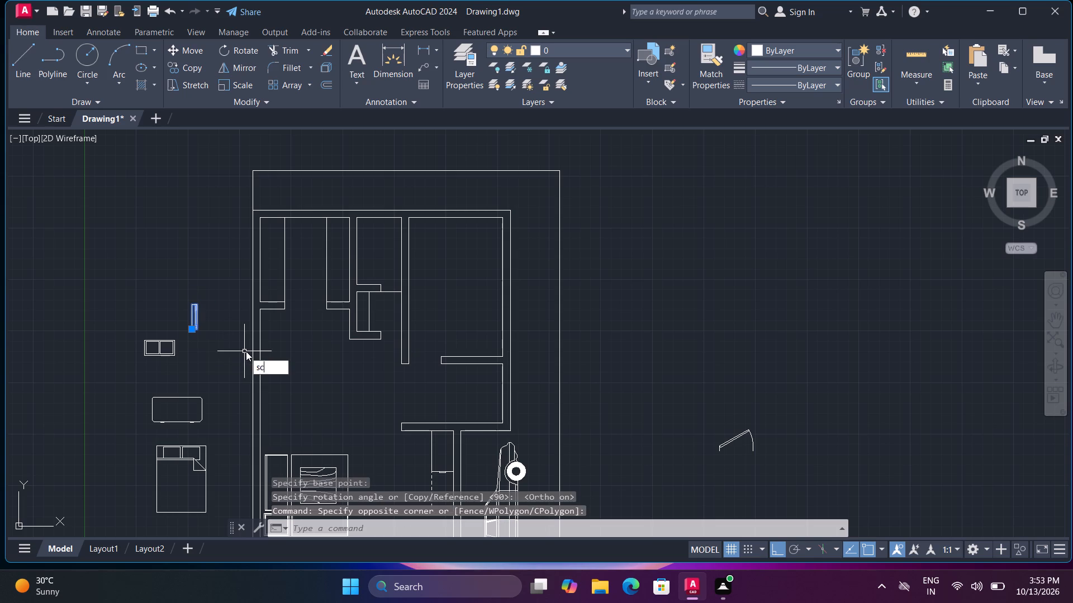
key("space")
left_click(197, 327)
left_click(221, 358)
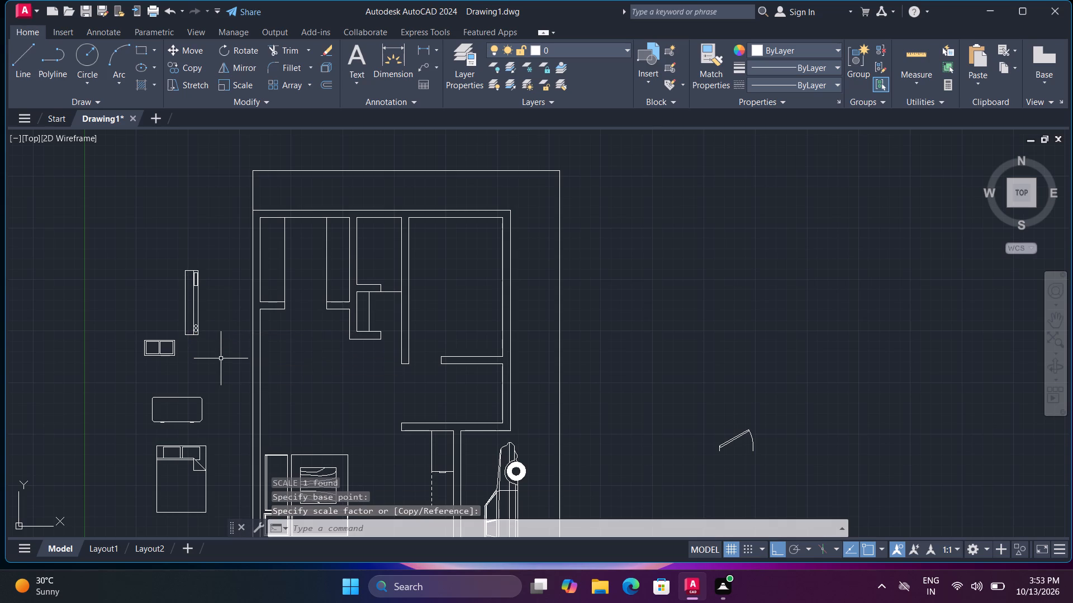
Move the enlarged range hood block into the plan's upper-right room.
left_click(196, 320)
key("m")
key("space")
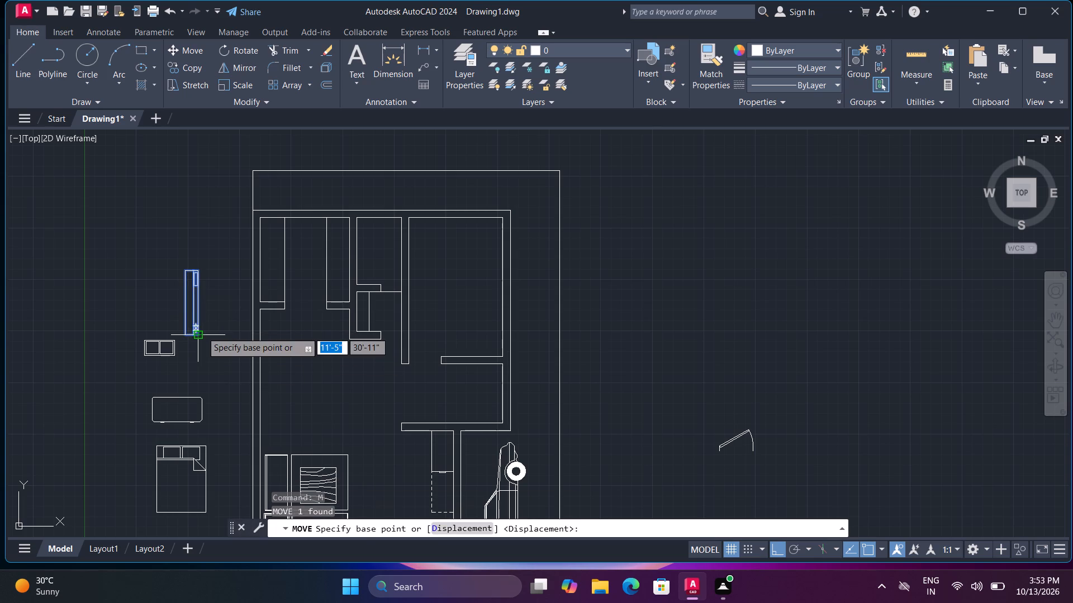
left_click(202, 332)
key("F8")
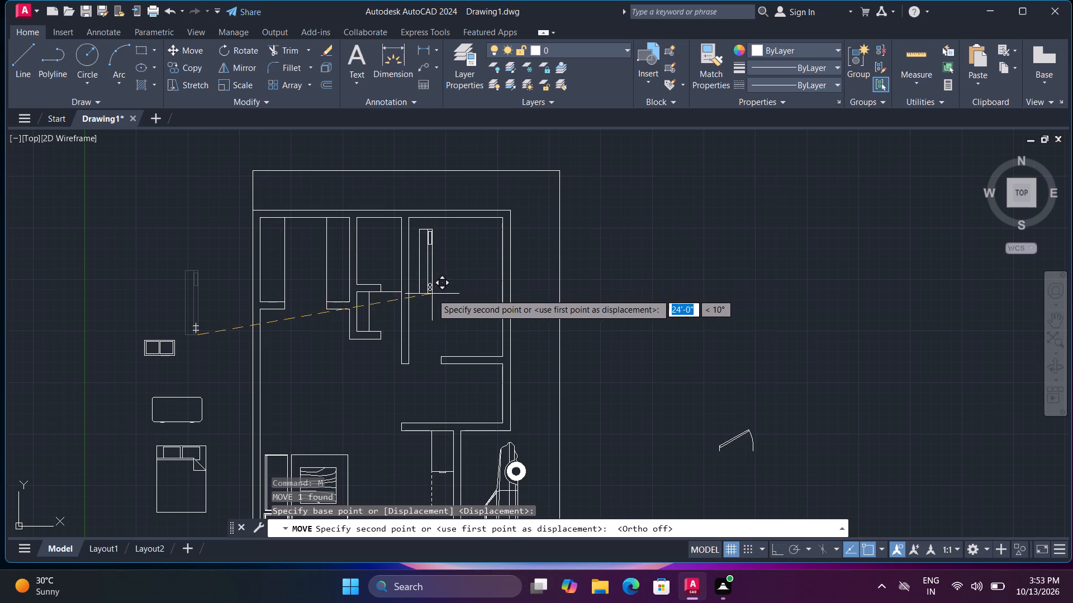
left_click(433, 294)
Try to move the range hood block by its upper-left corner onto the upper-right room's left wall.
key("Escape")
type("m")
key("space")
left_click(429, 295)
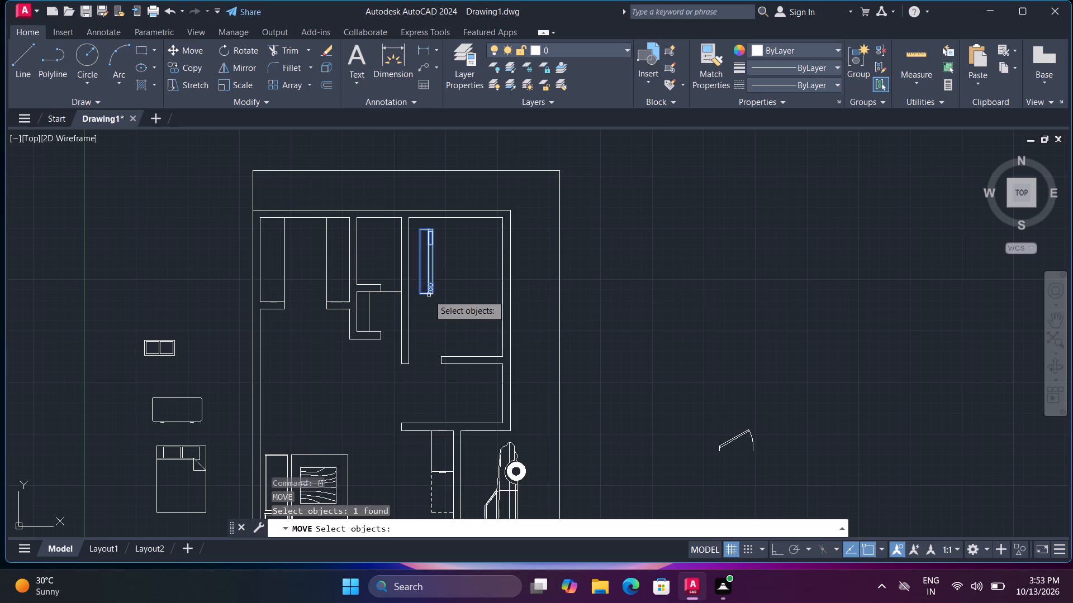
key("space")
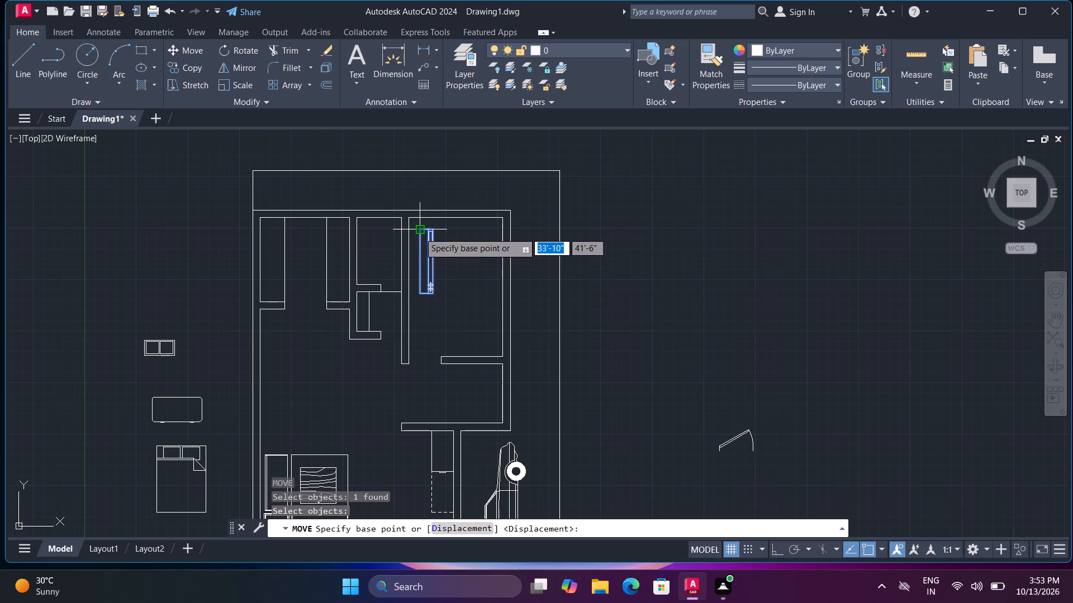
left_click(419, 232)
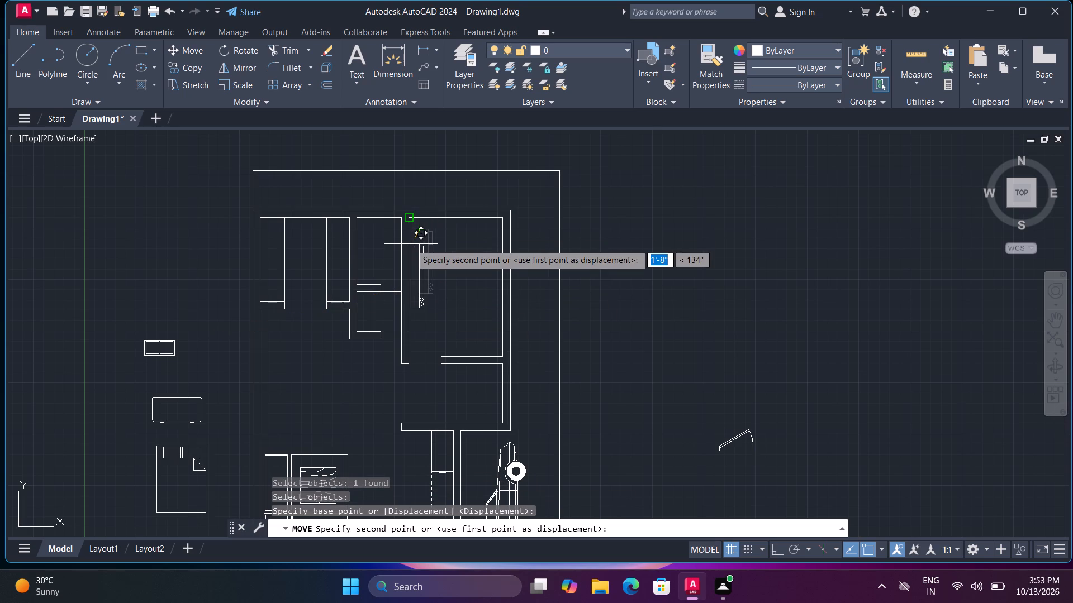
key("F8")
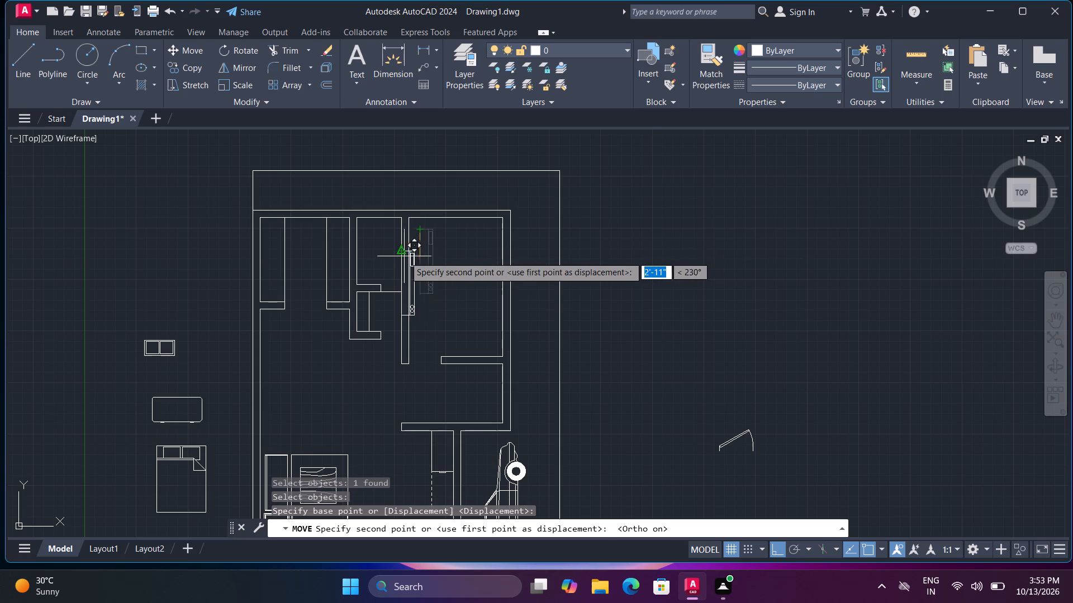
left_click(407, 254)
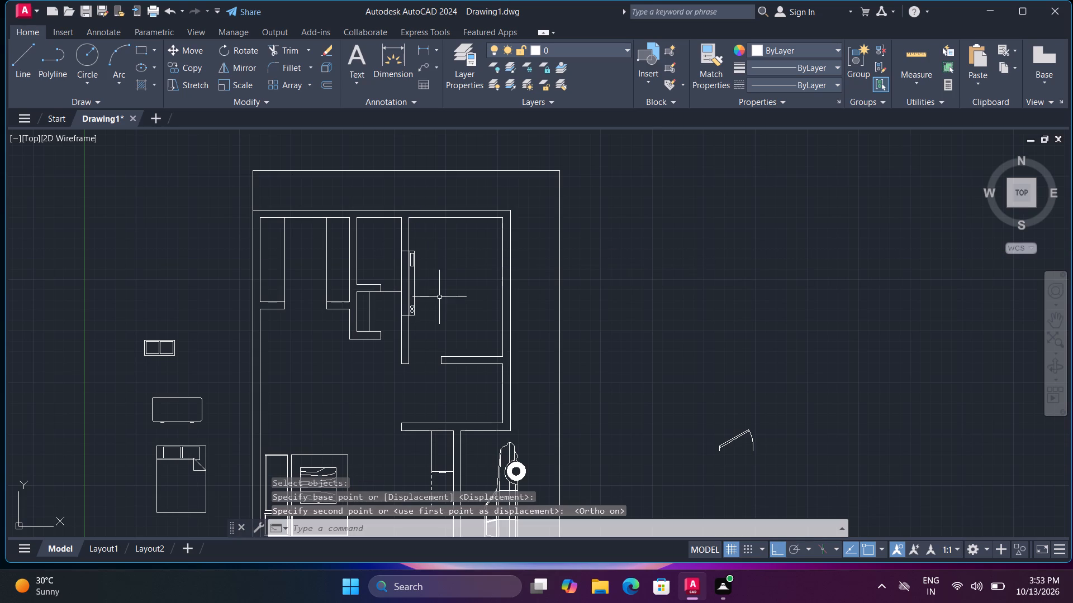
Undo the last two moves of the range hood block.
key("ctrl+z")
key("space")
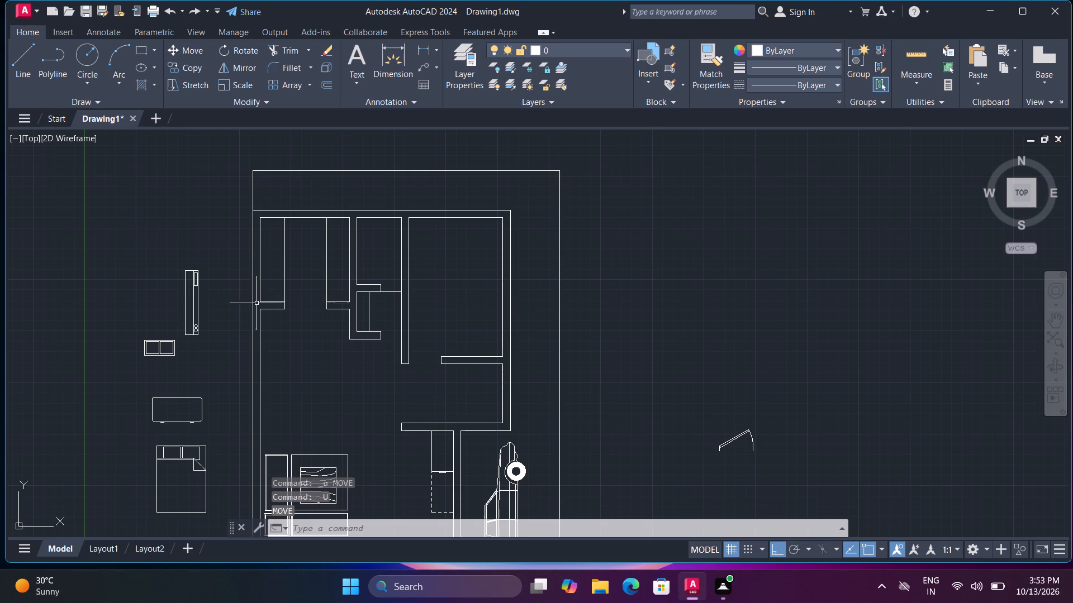
Move the range hood block from outside the plan to the inner face of the upper-right room's left wall.
left_click(202, 304)
left_click(194, 304)
key("comma")
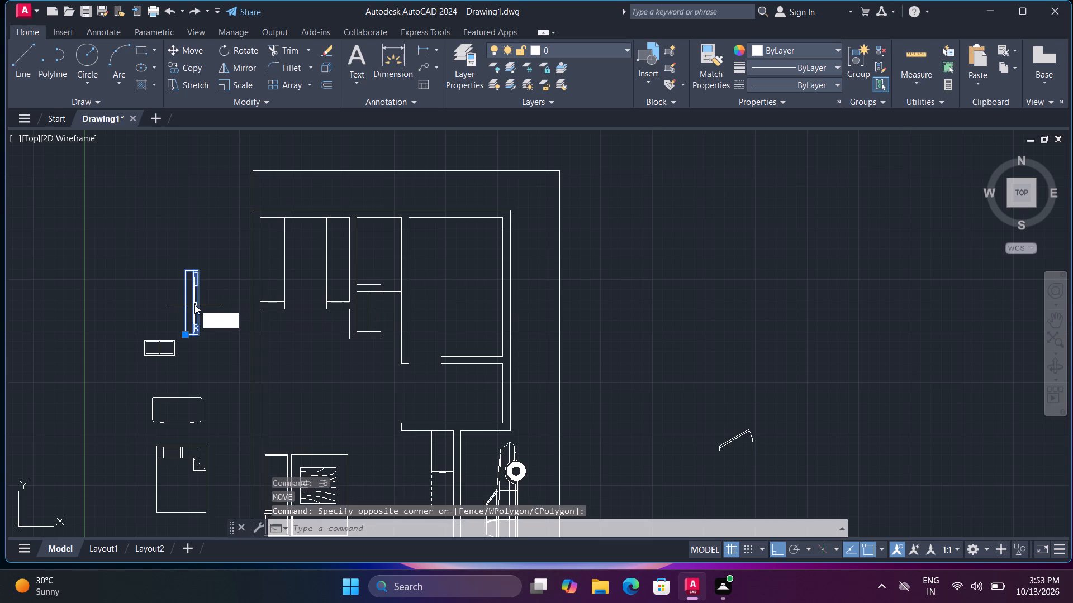
key("BackSpace")
key("m")
key("space")
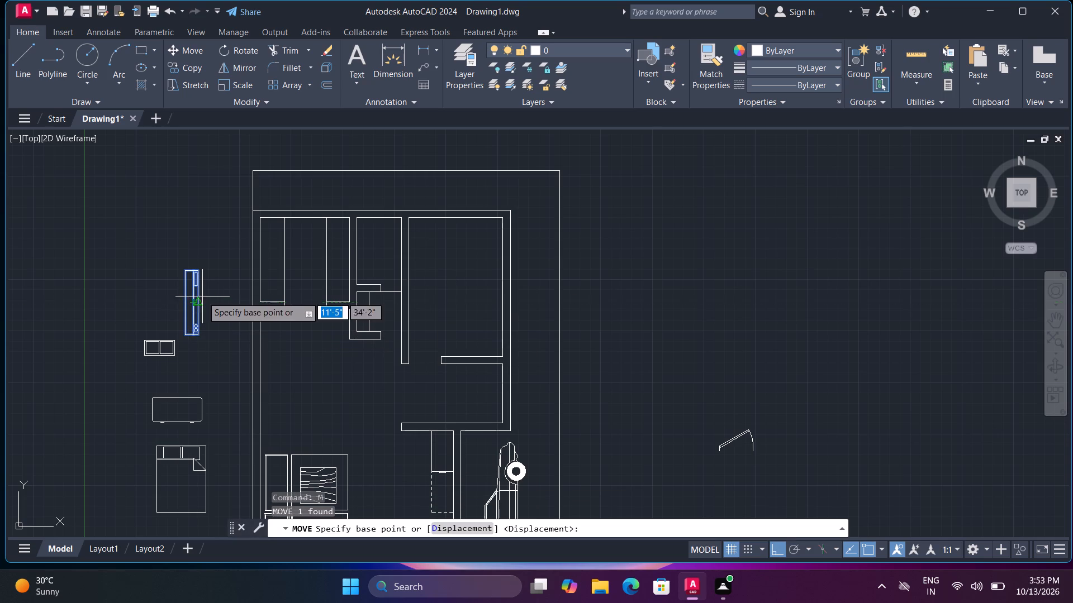
left_click(198, 303)
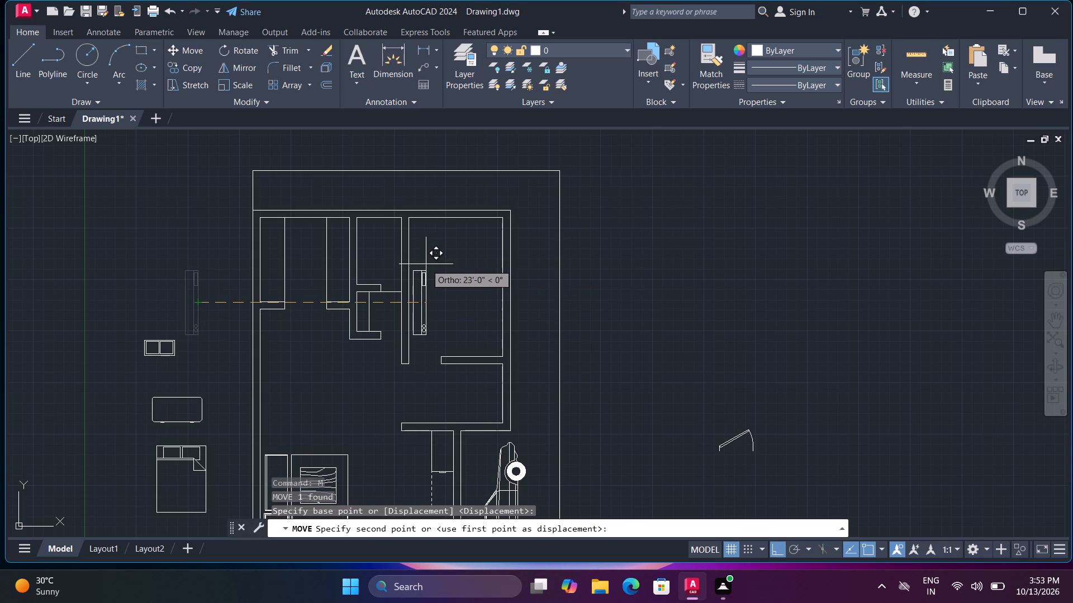
key("F8")
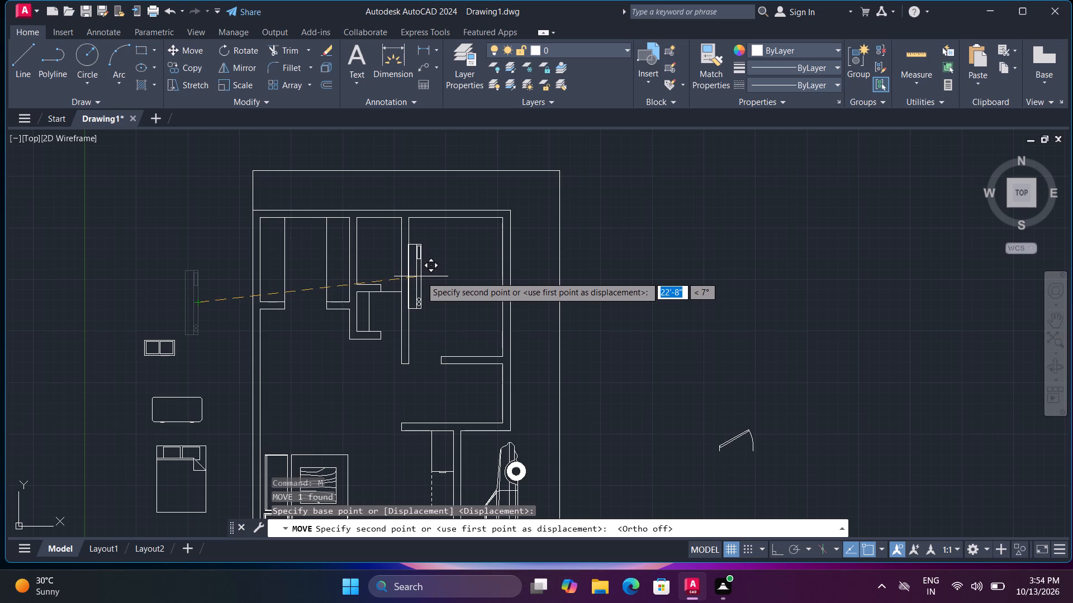
left_click(421, 279)
Draw a vertical line from the range hood block's upper-right corner up to the room's top wall.
key("grave")
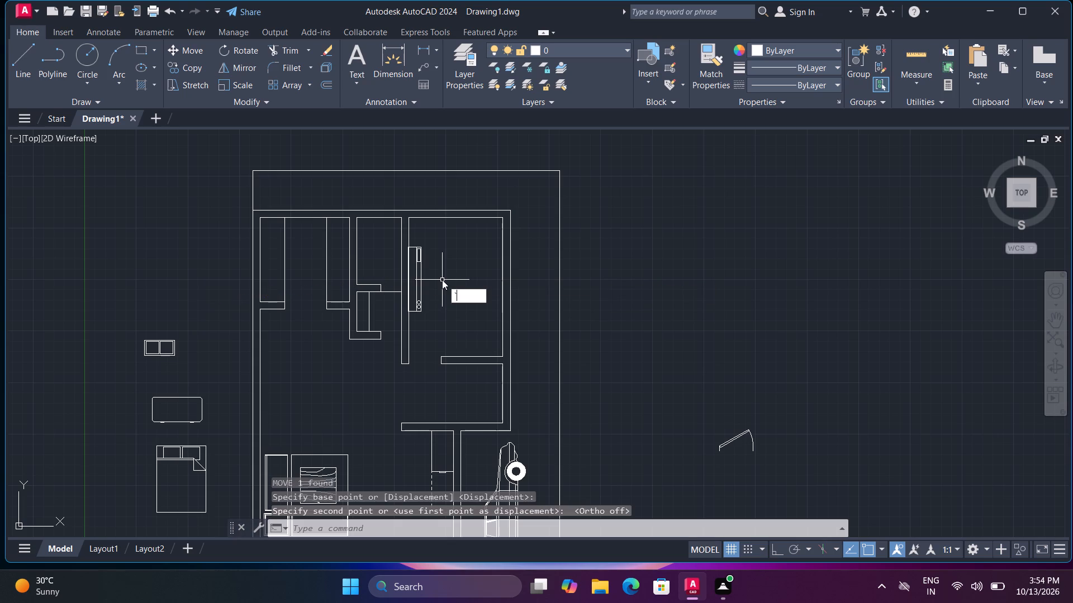
scroll(442, 279, "up", 2)
type("l")
key("space")
middle_click_drag(430, 242, 474, 426)
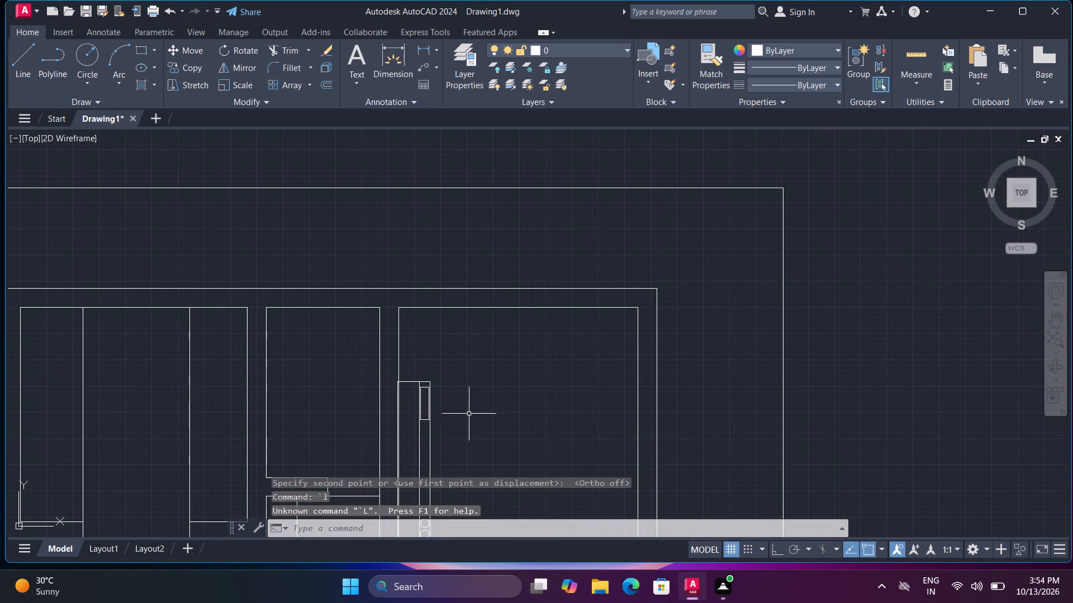
key("l")
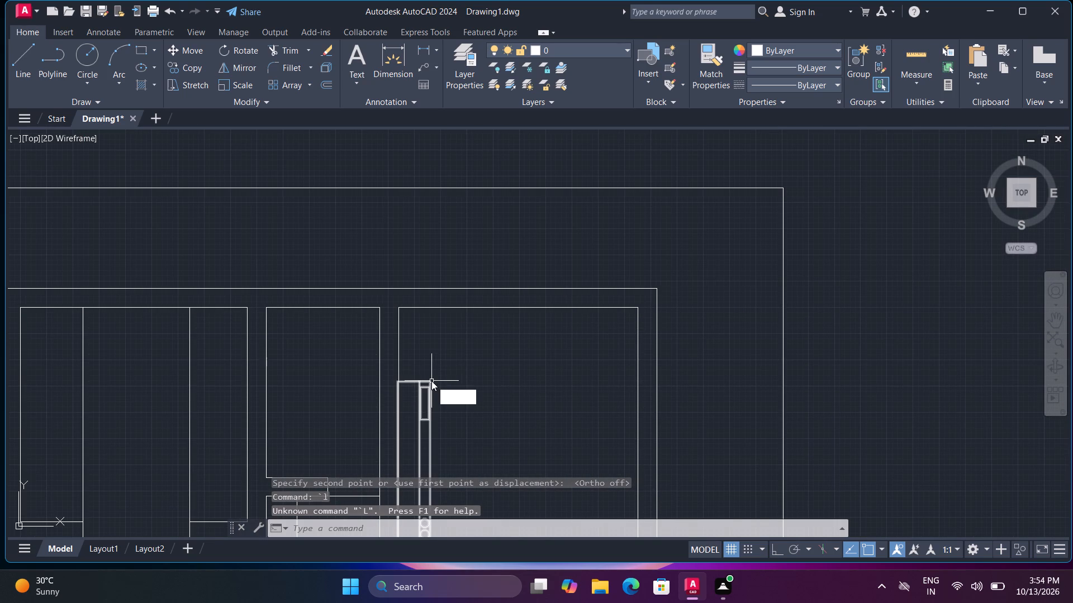
key("space")
left_click(431, 379)
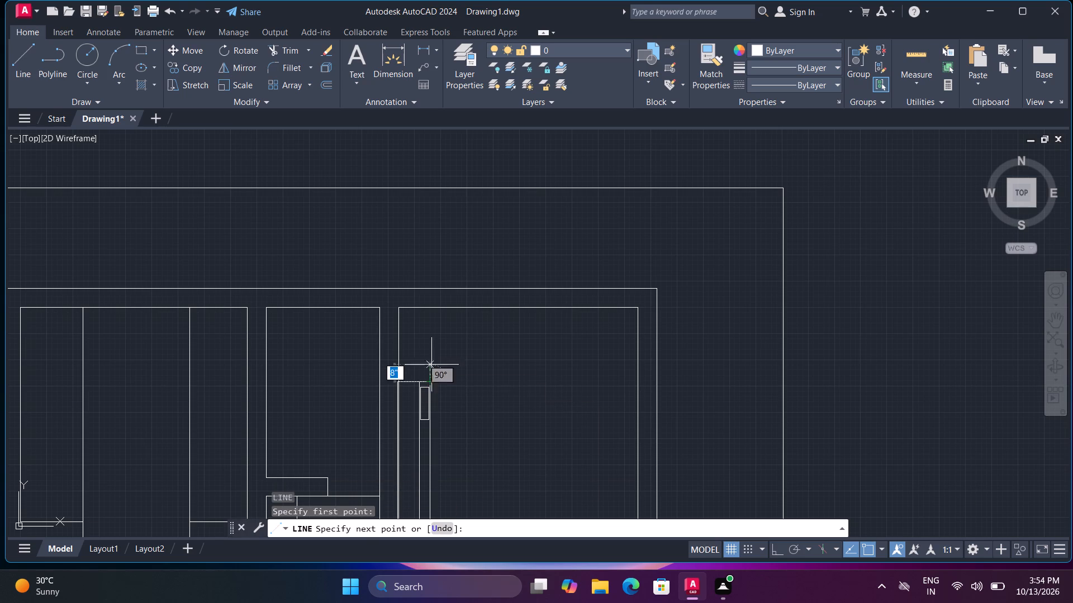
left_click(431, 305)
key("Escape")
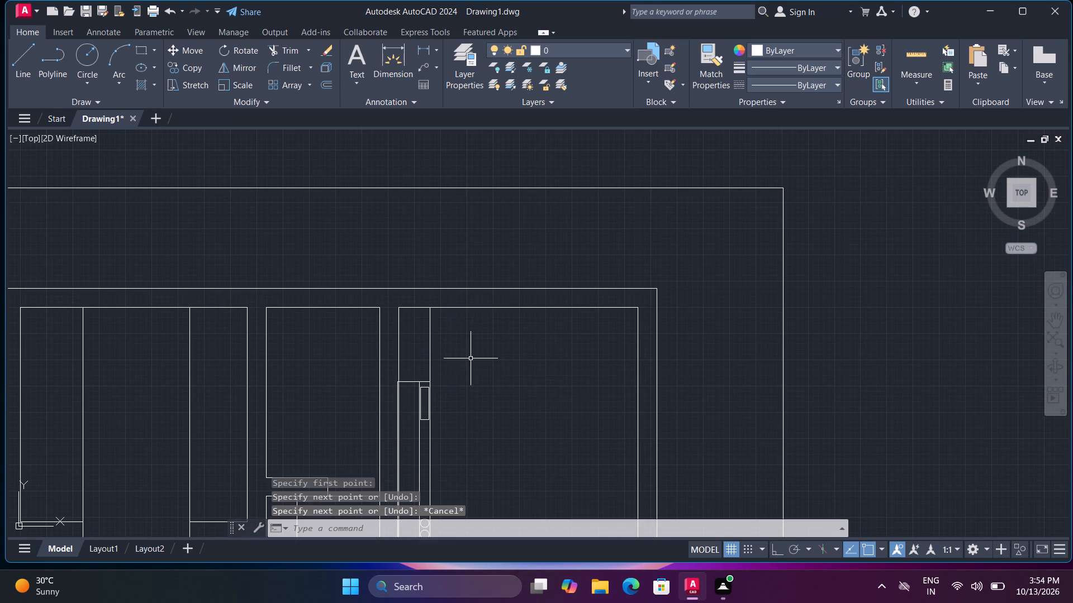
Move the range hood block slightly right so its left edge aligns exactly with the wall's inner face.
middle_click_drag(465, 401, 493, 298)
scroll(487, 340, "up", 2)
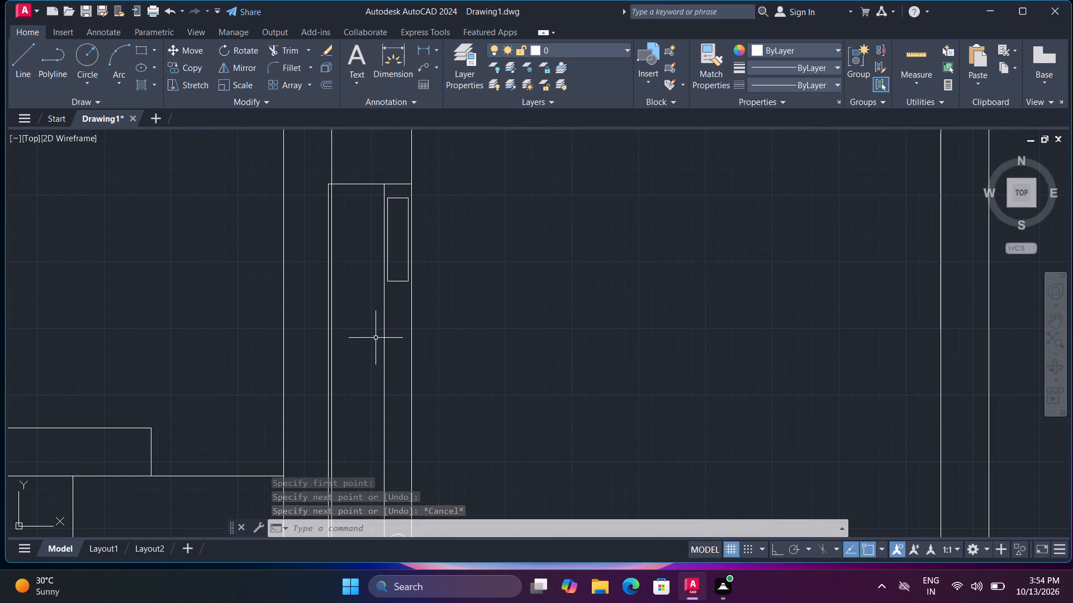
type("m")
key("space")
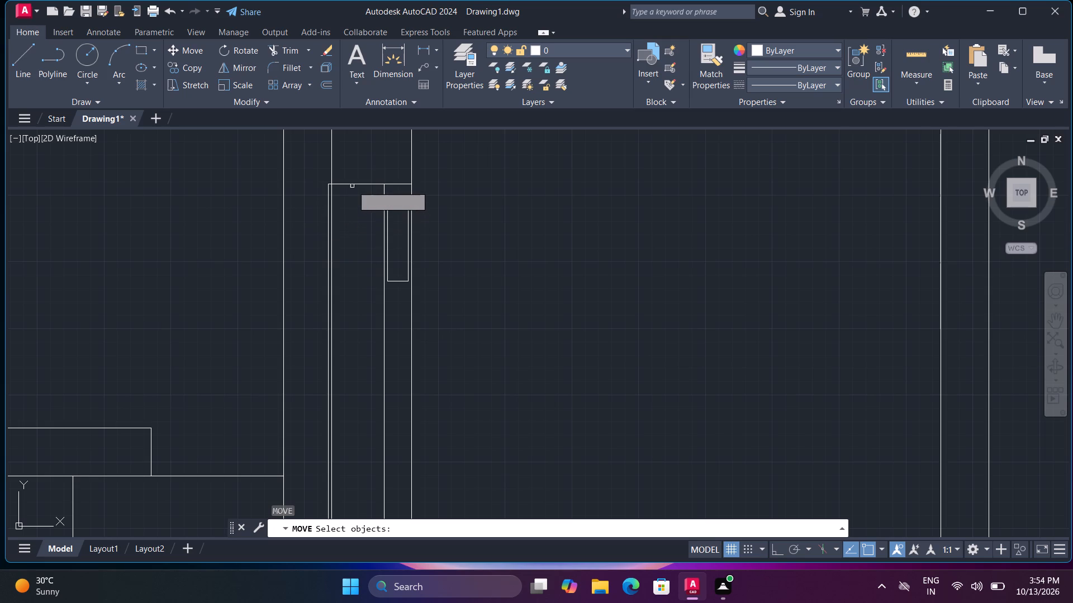
left_click(352, 185)
key("space")
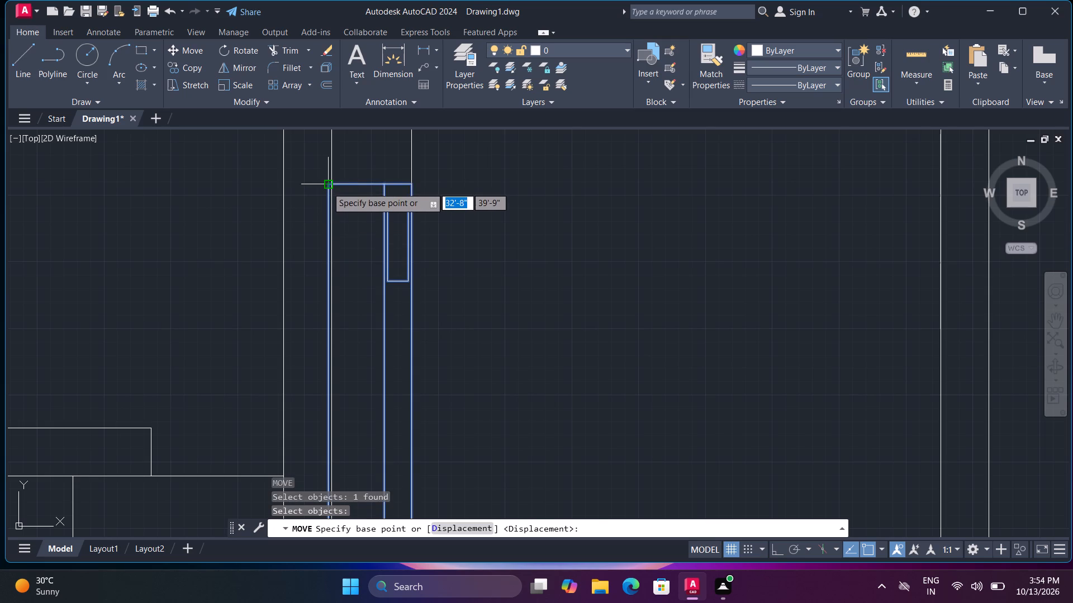
left_click(327, 186)
left_click(331, 188)
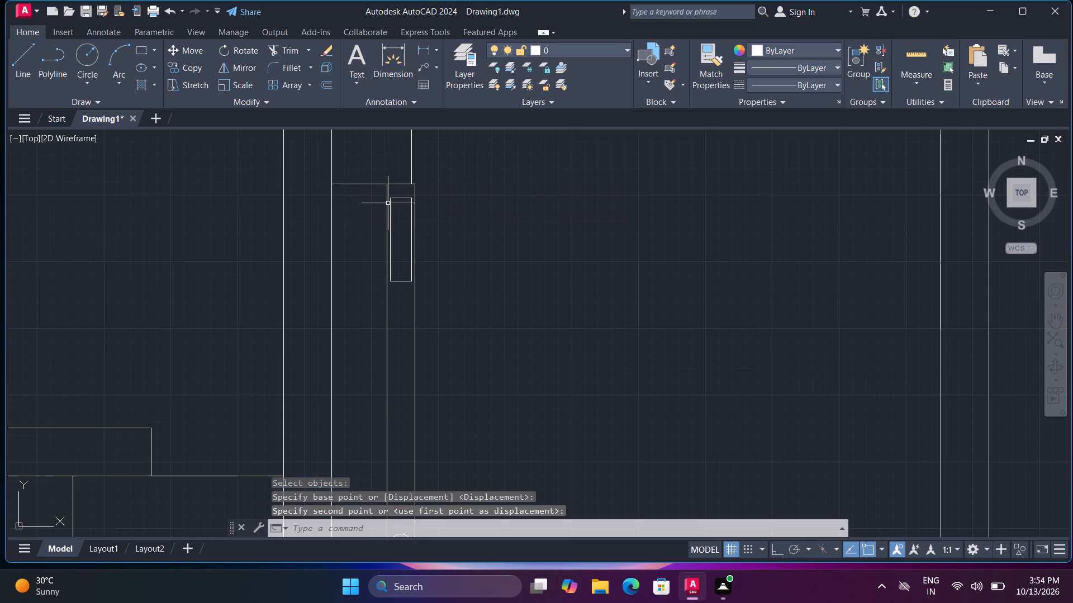
Move the vertical line above the block about 1" right to meet the block's upper-right corner.
middle_click_drag(456, 207, 486, 333)
left_click(441, 285)
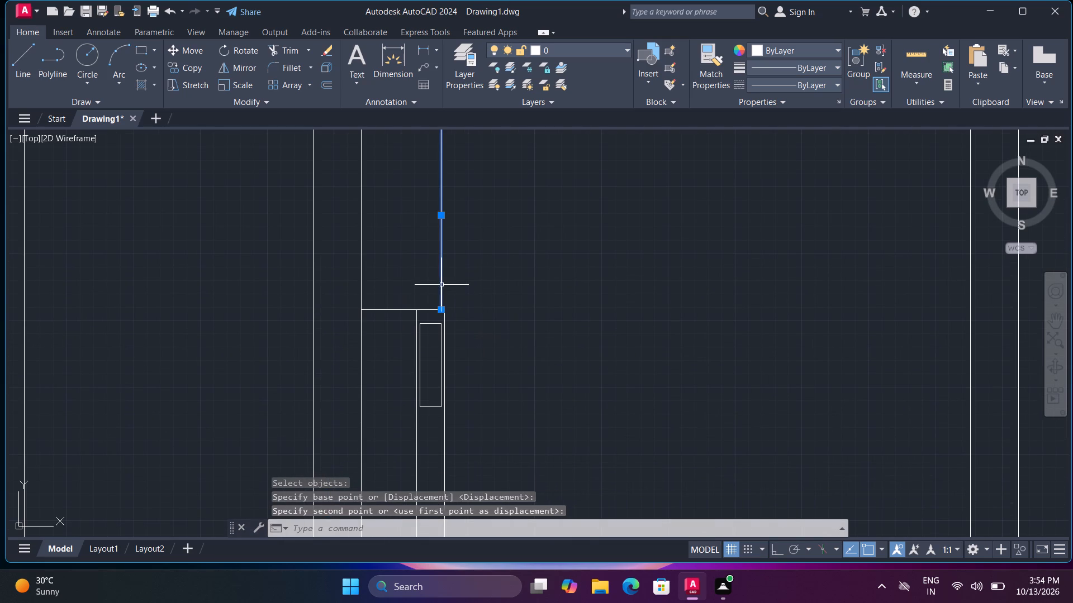
key("space")
left_click(439, 309)
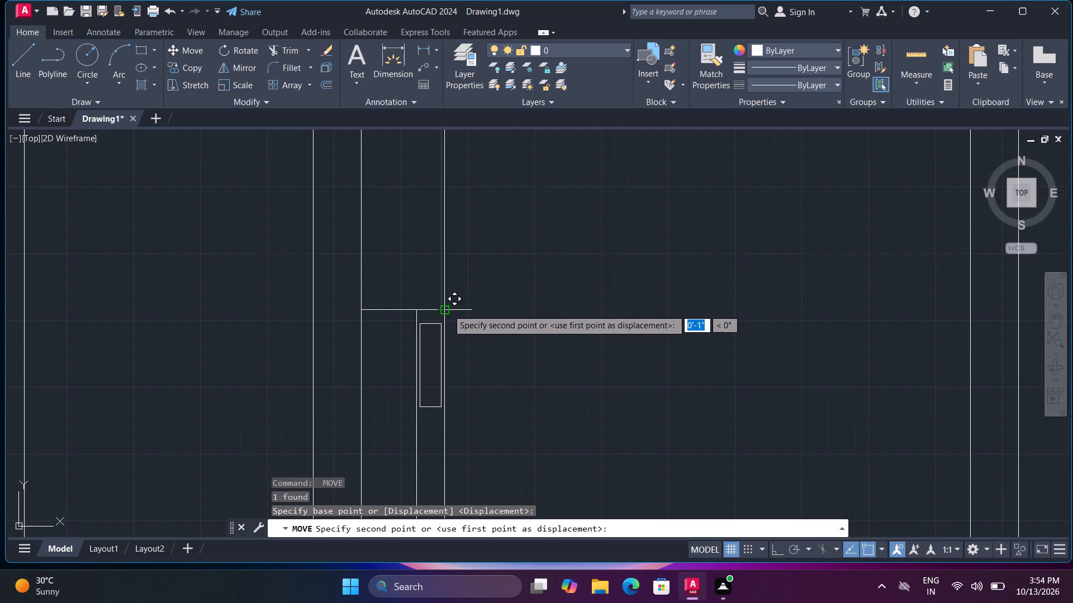
left_click(448, 309)
Inspect the range hood block and line along the upper-right room's wall, and the rest of the furnished plan.
middle_click_drag(497, 289, 521, 370)
scroll(520, 365, "down", 2)
middle_click_drag(544, 396, 534, 382)
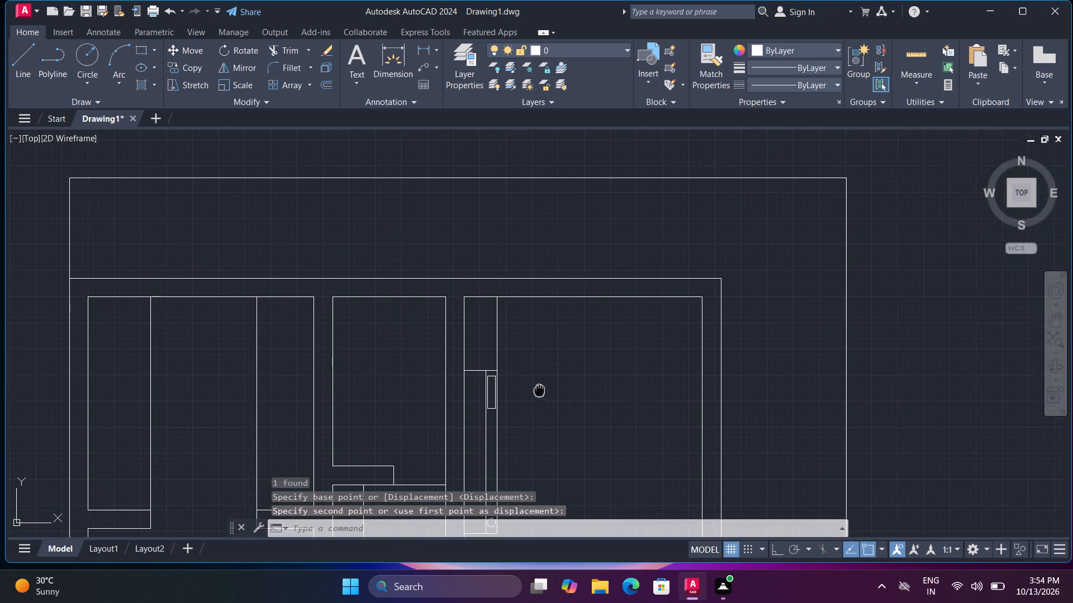
middle_click_drag(534, 382, 527, 359)
middle_click(526, 356)
scroll(530, 353, "up", 3)
scroll(530, 352, "down", 1)
middle_click_drag(581, 278, 597, 400)
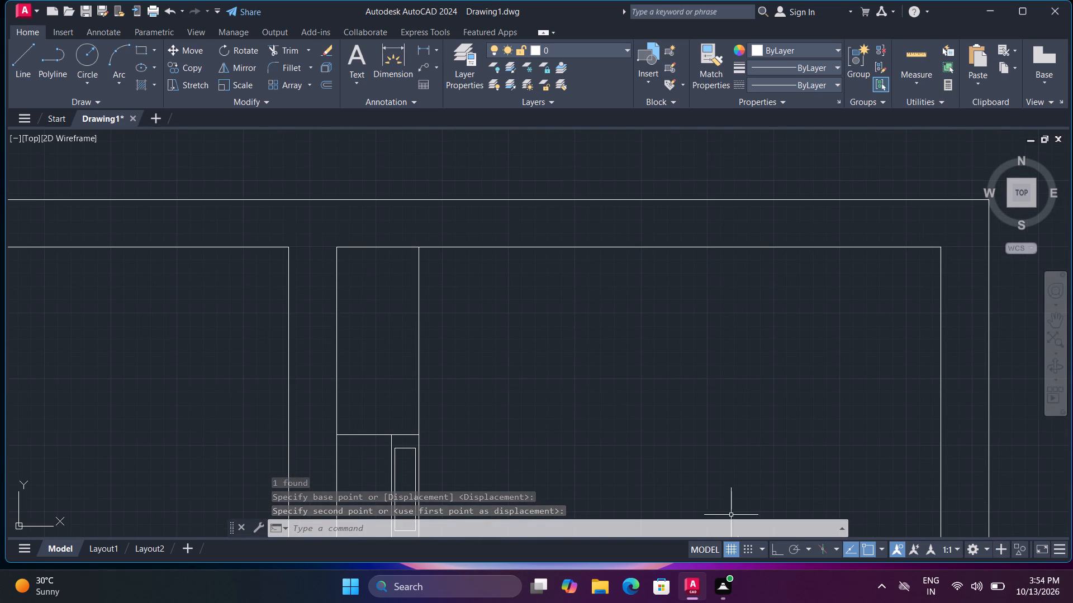
key("Escape")
scroll(605, 442, "down", 2)
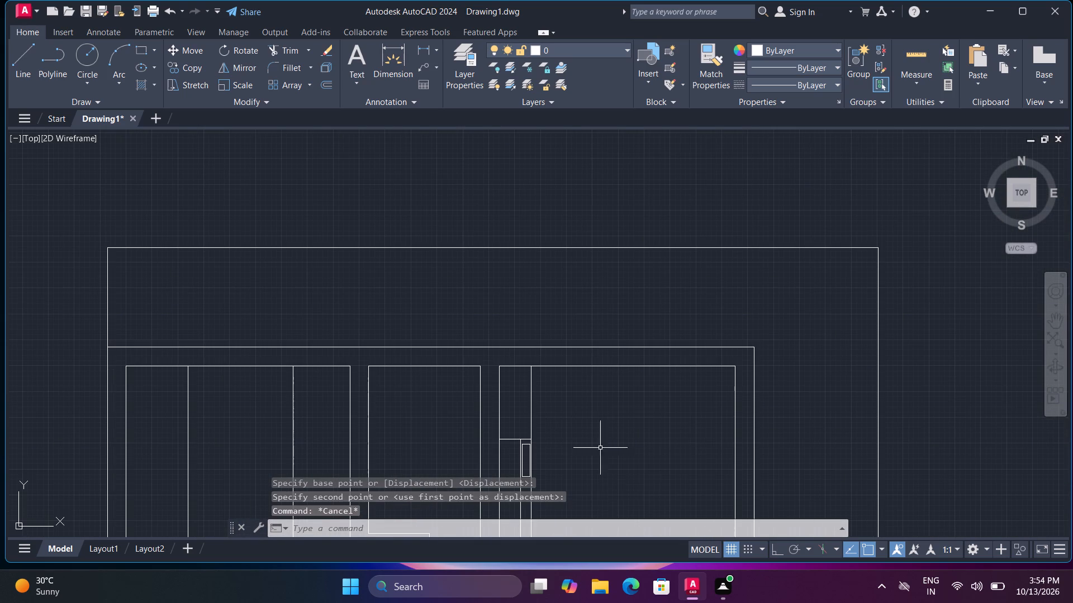
middle_click_drag(555, 300, 553, 293)
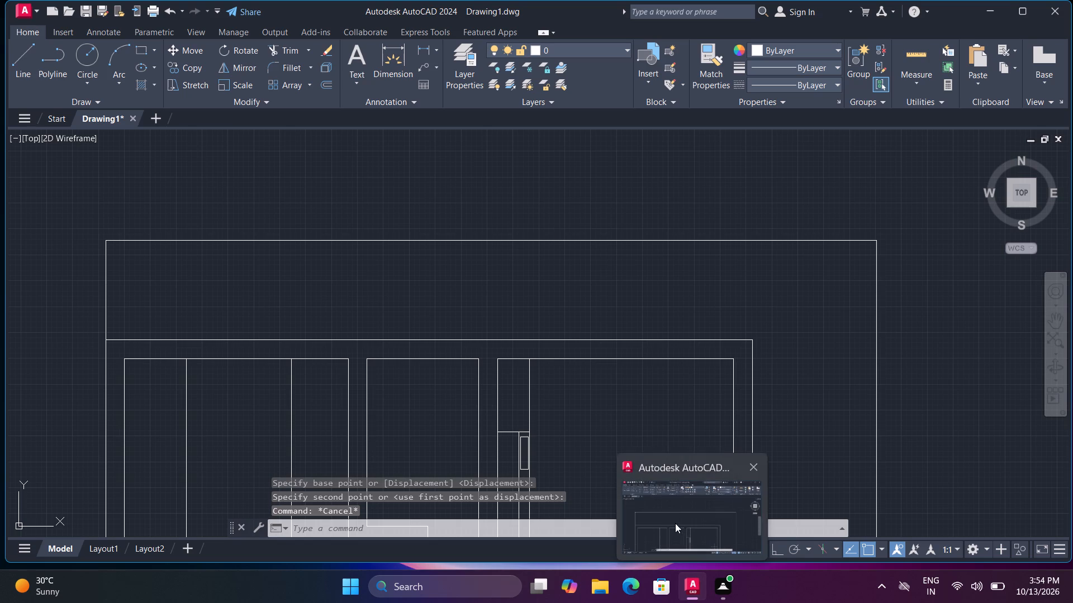
middle_click_drag(627, 401, 588, 298)
middle_click(588, 298)
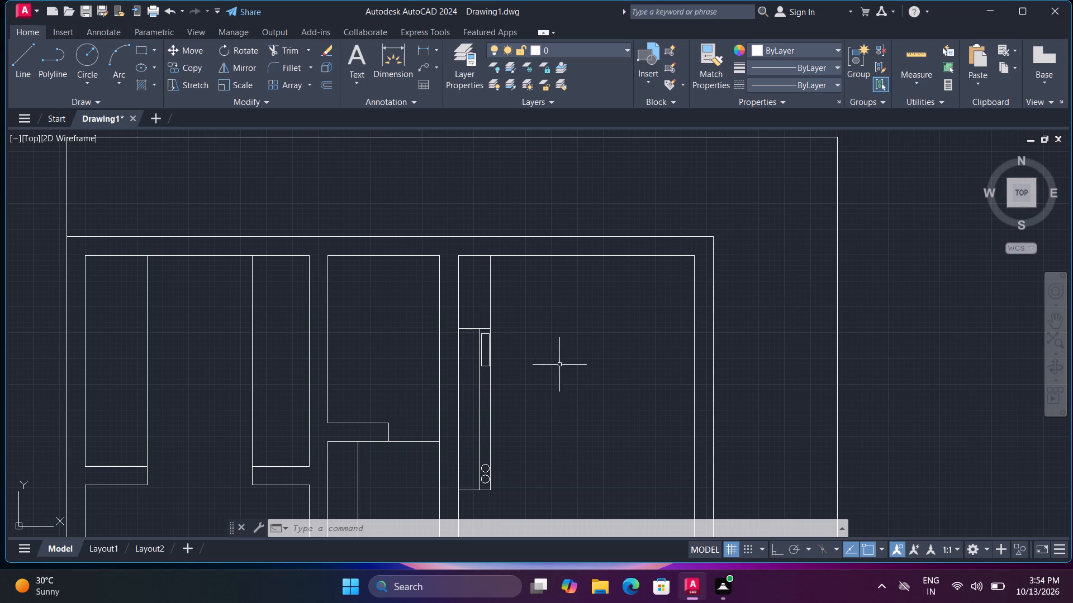
scroll(554, 365, "down", 2)
middle_click_drag(616, 361, 416, 229)
middle_click_drag(302, 341, 280, 320)
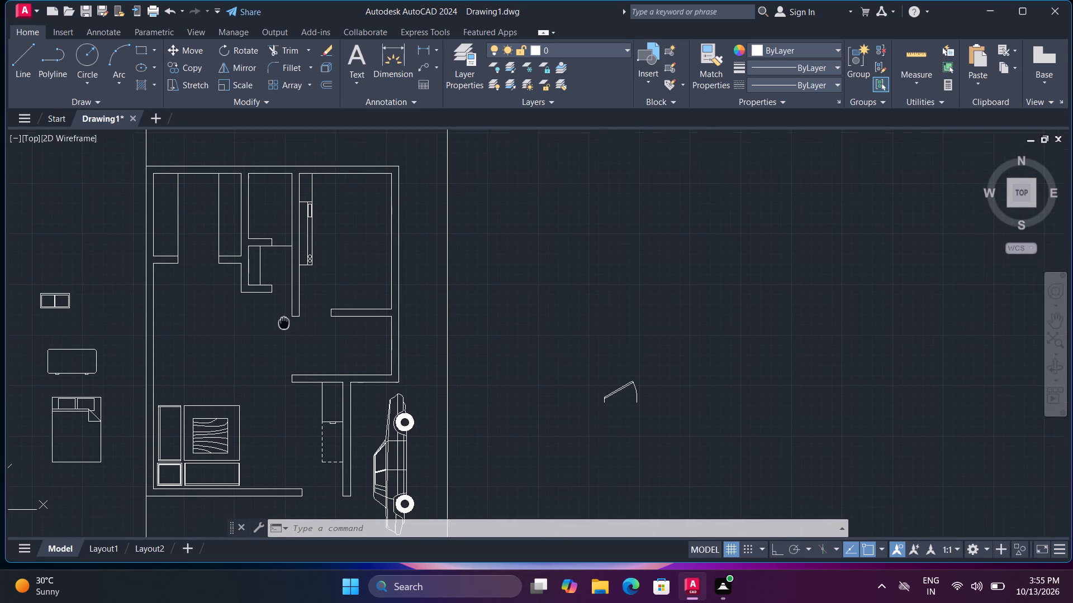
middle_click_drag(280, 320, 278, 319)
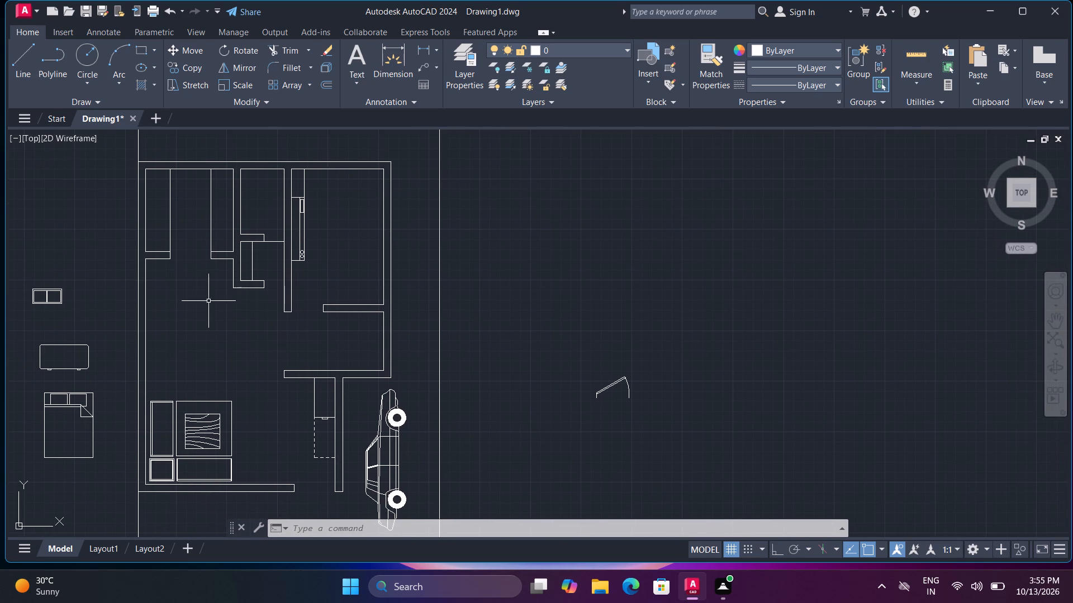
Move the double bed block from beside the plan to the empty area beyond the plot's right boundary.
left_click(27, 400)
left_click(105, 479)
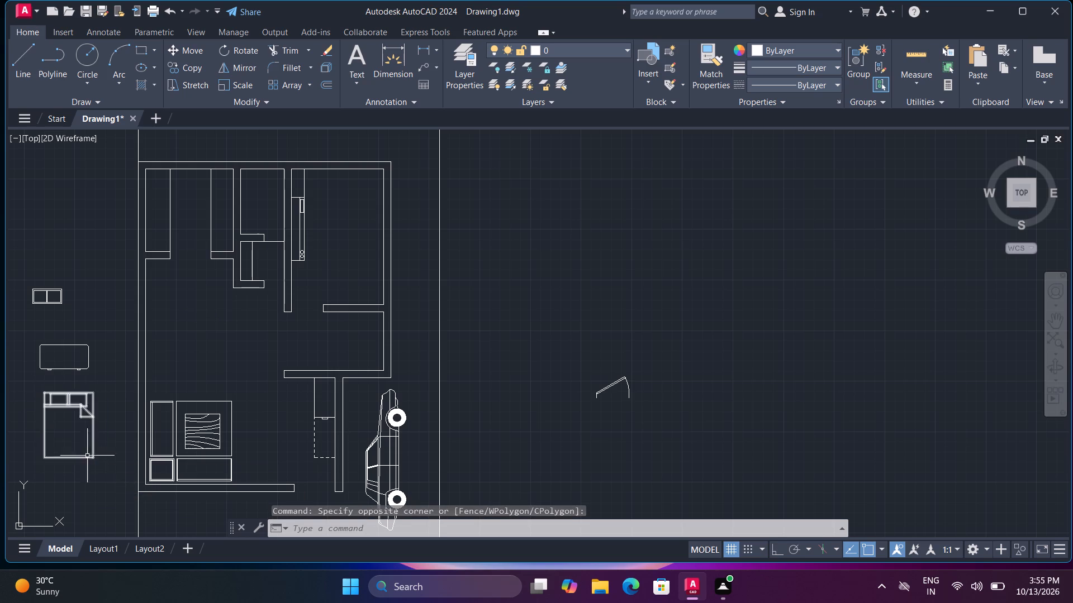
left_click(88, 449)
left_click(92, 454)
left_click(91, 451)
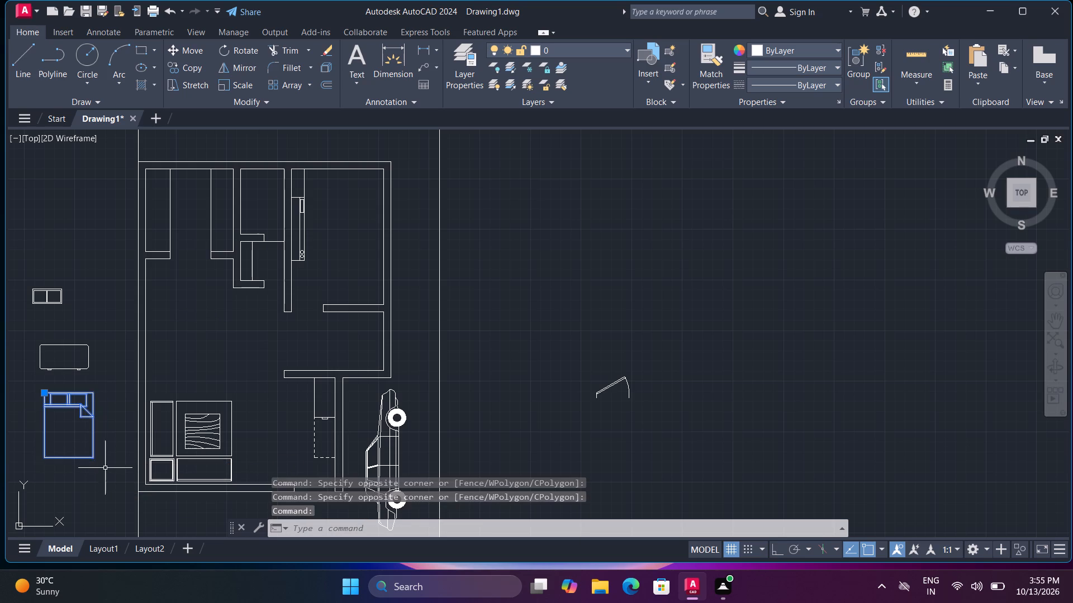
key("m")
key("space")
left_click(89, 398)
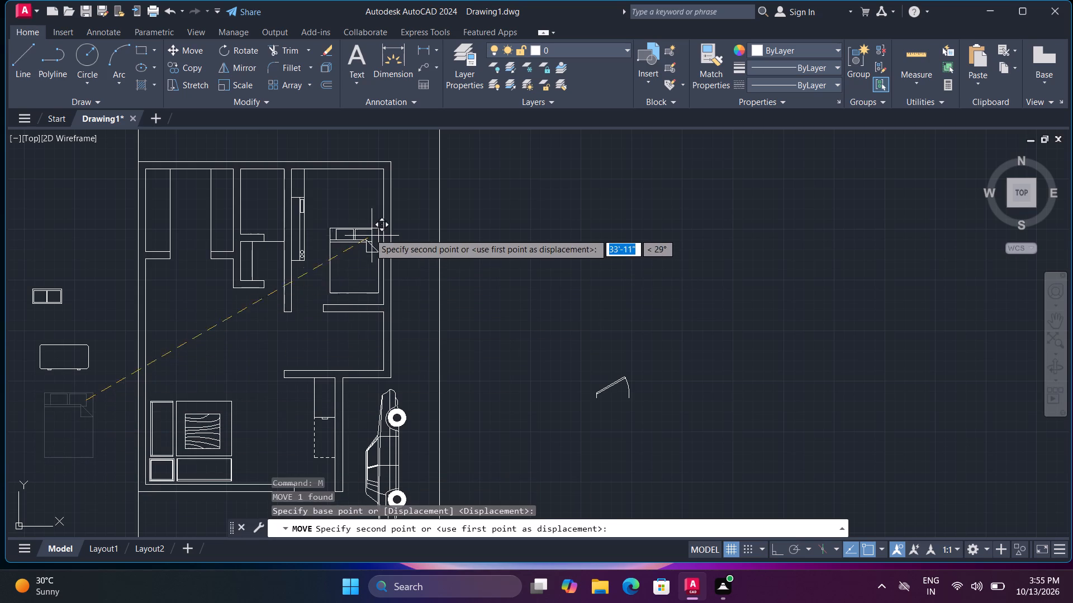
left_click(557, 197)
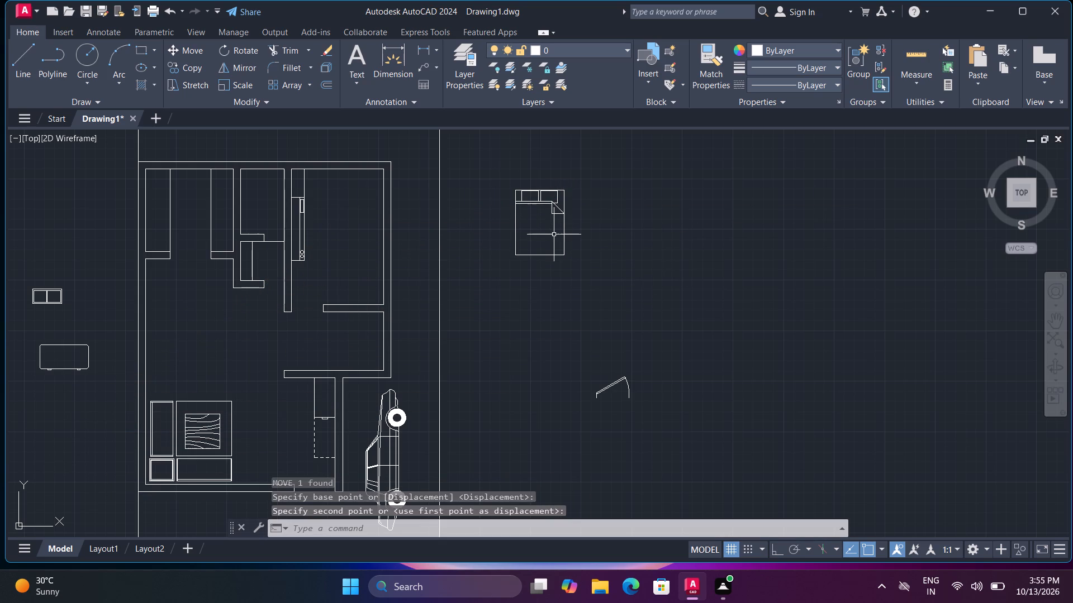
Rotate the double bed block 90° clockwise about its upper-right corner so the pillows face right.
type("ro")
key("space")
left_click(548, 254)
key("space")
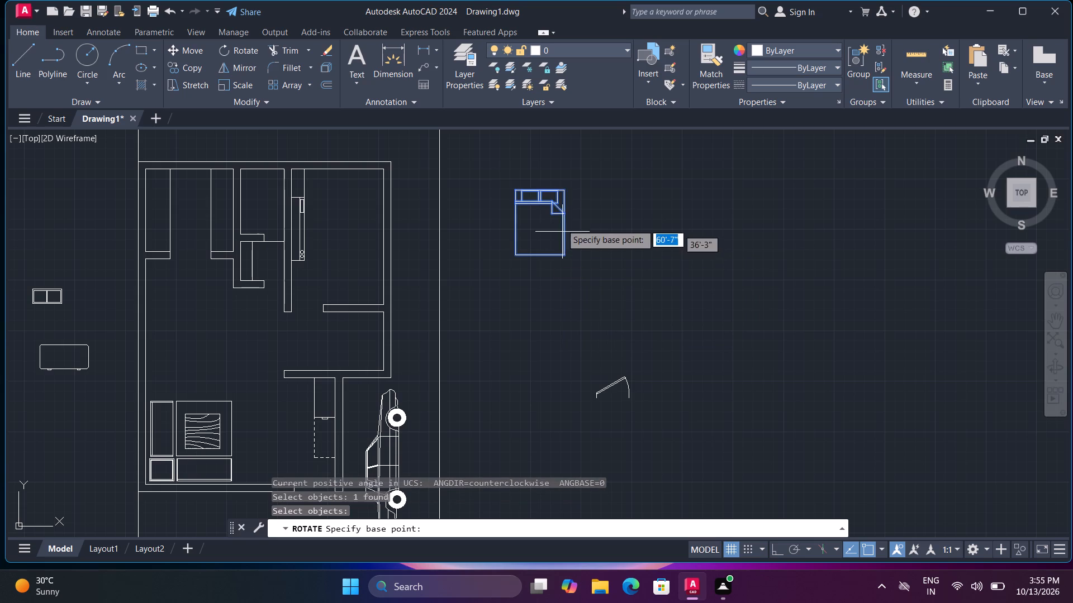
left_click(563, 187)
left_click(563, 320)
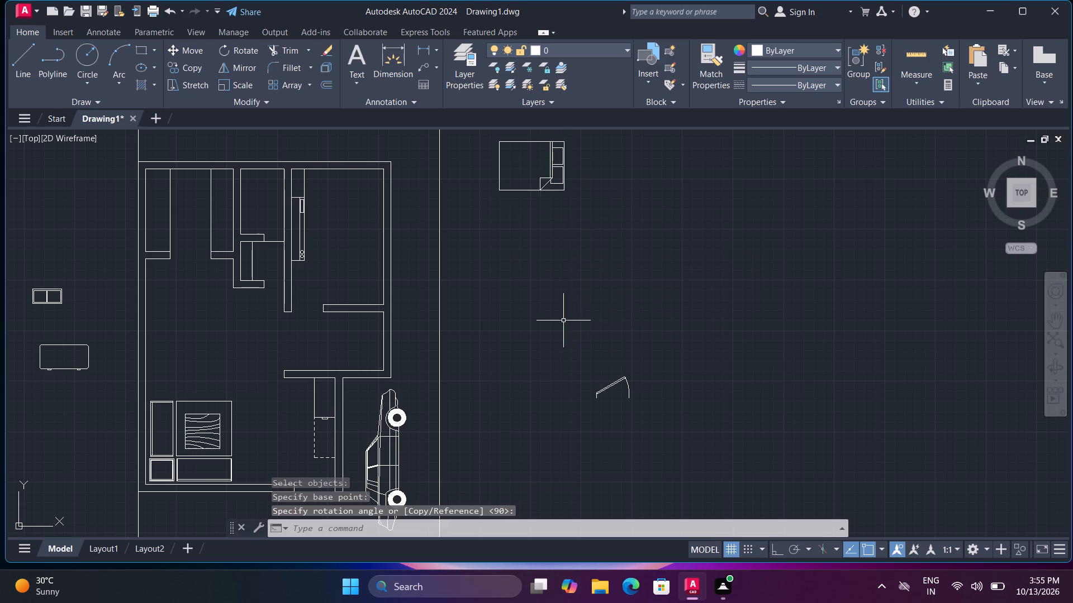
Scale the double bed block down freehand to roughly two-thirds size, using its lower-right corner as base.
middle_click_drag(654, 194, 671, 310)
left_click_drag(476, 218, 534, 254)
left_click(648, 349)
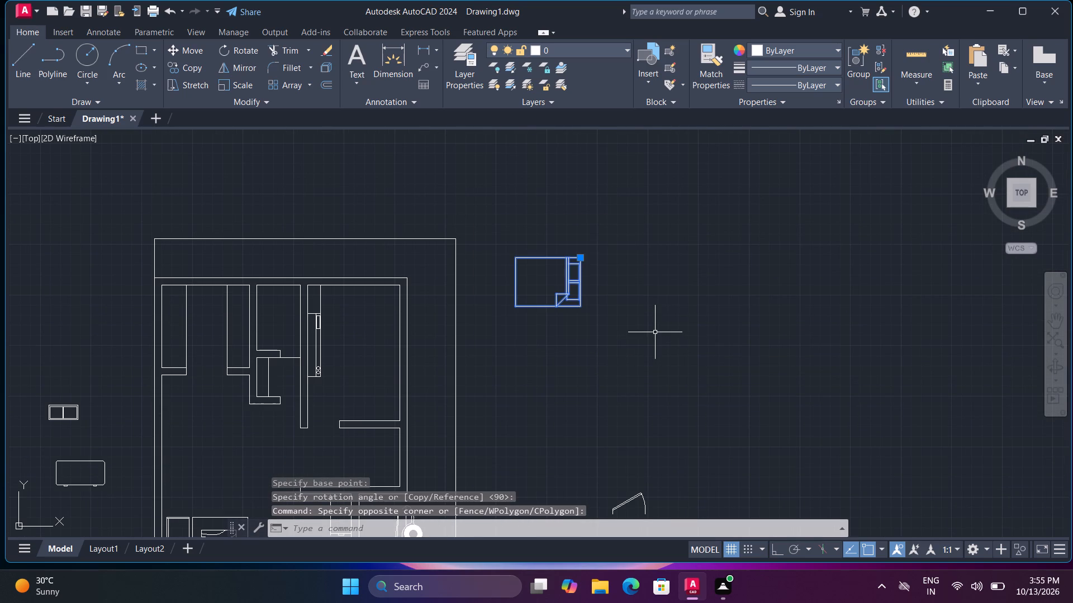
key("s")
type("c")
key("space")
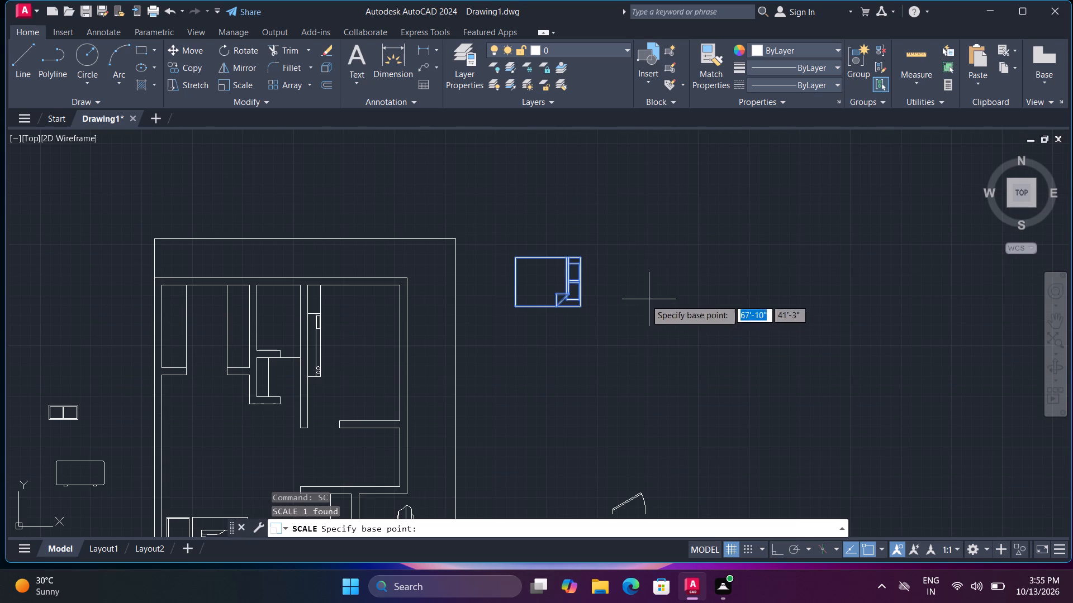
left_click(580, 305)
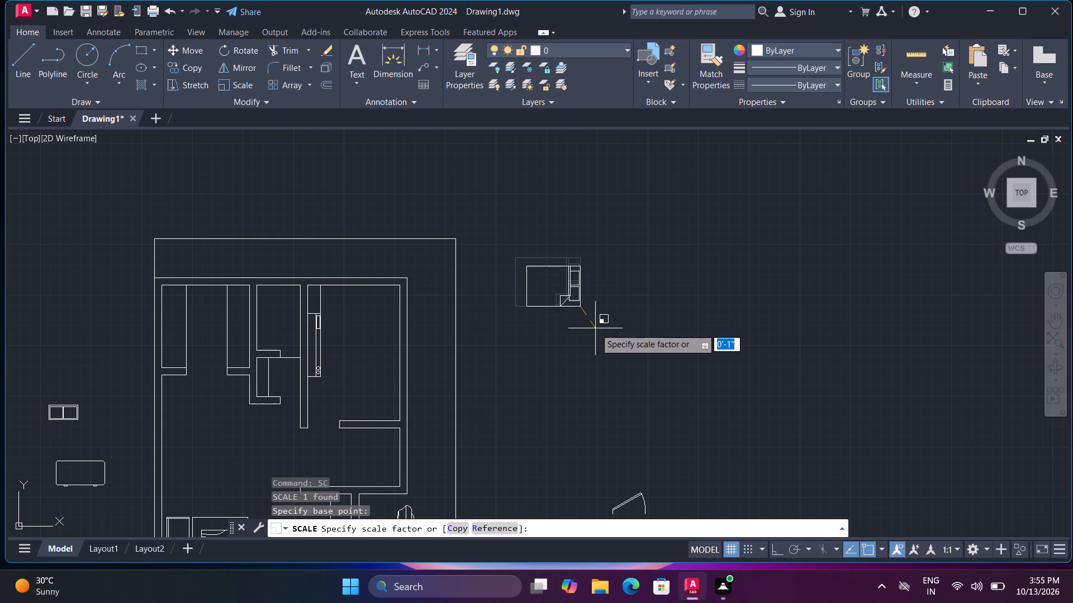
left_click(594, 324)
Move the bed block by its lower-right corner into the upper-right room, against the right wall's inner face.
key("m")
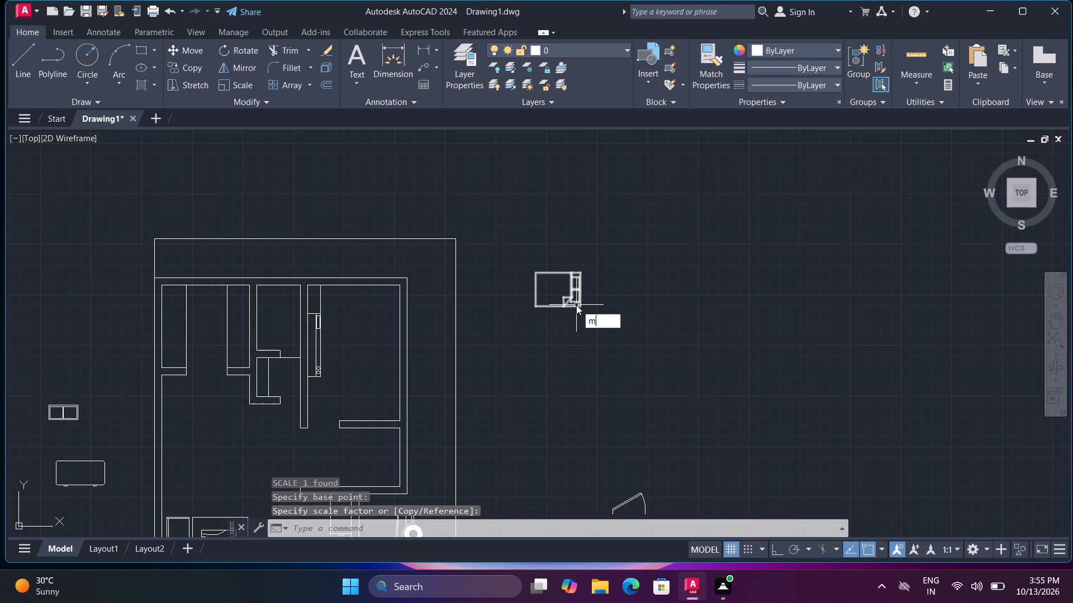
key("space")
left_click(576, 304)
key("space")
left_click(580, 305)
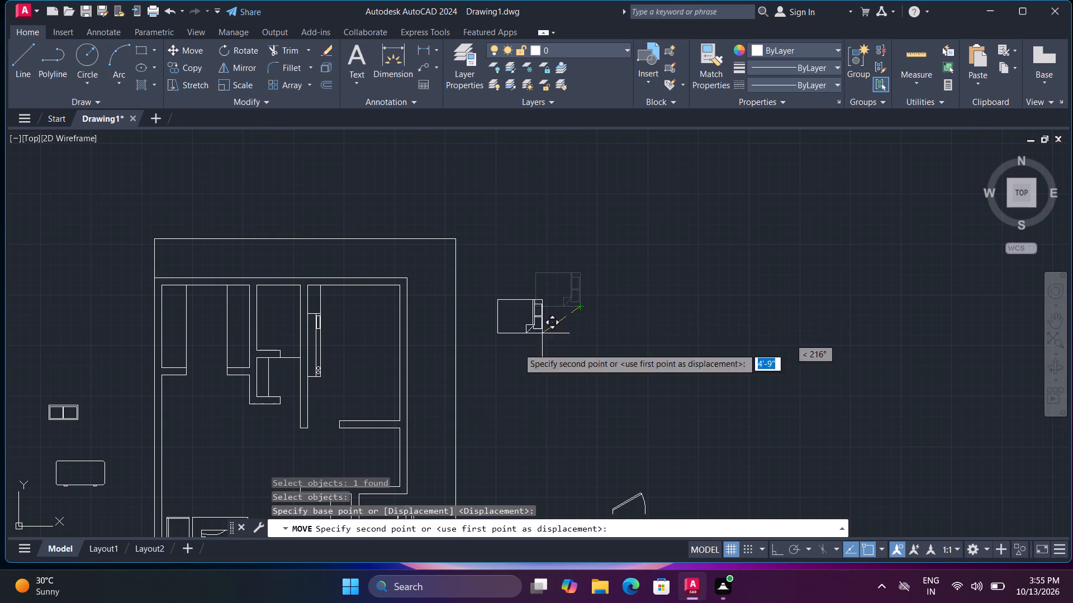
left_click(398, 371)
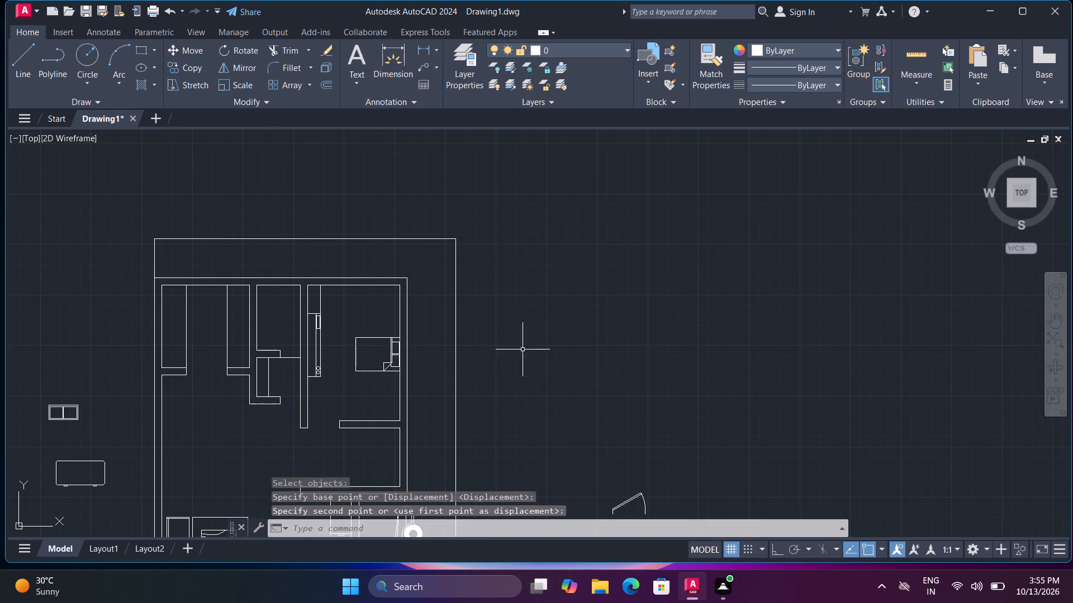
Scale the bed block up freehand to roughly one and a half times its size, using its lower-left corner as base.
left_click(367, 370)
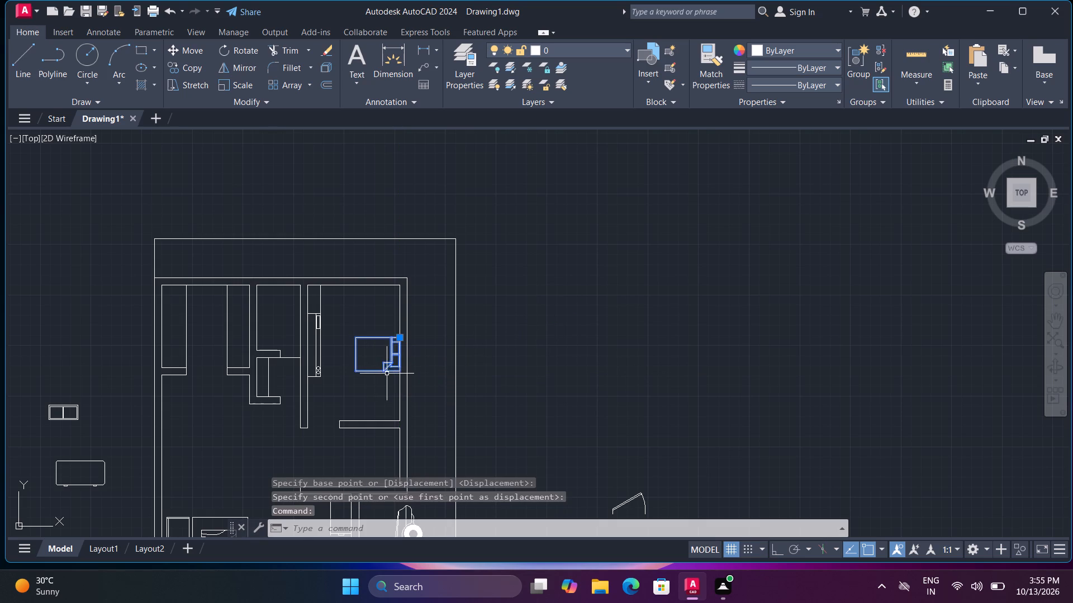
type("sc")
key("space")
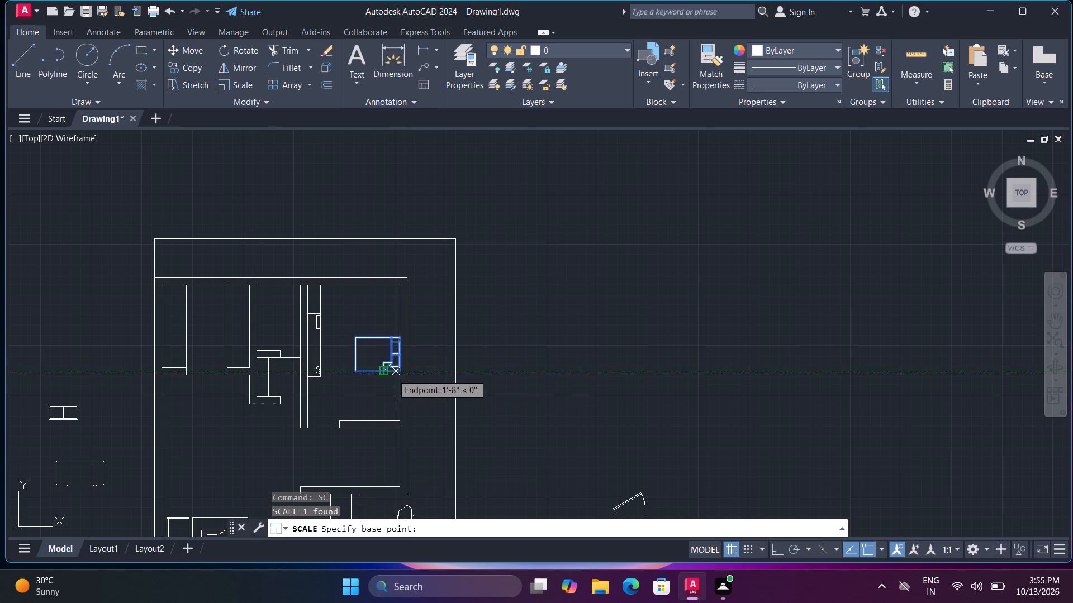
left_click(355, 374)
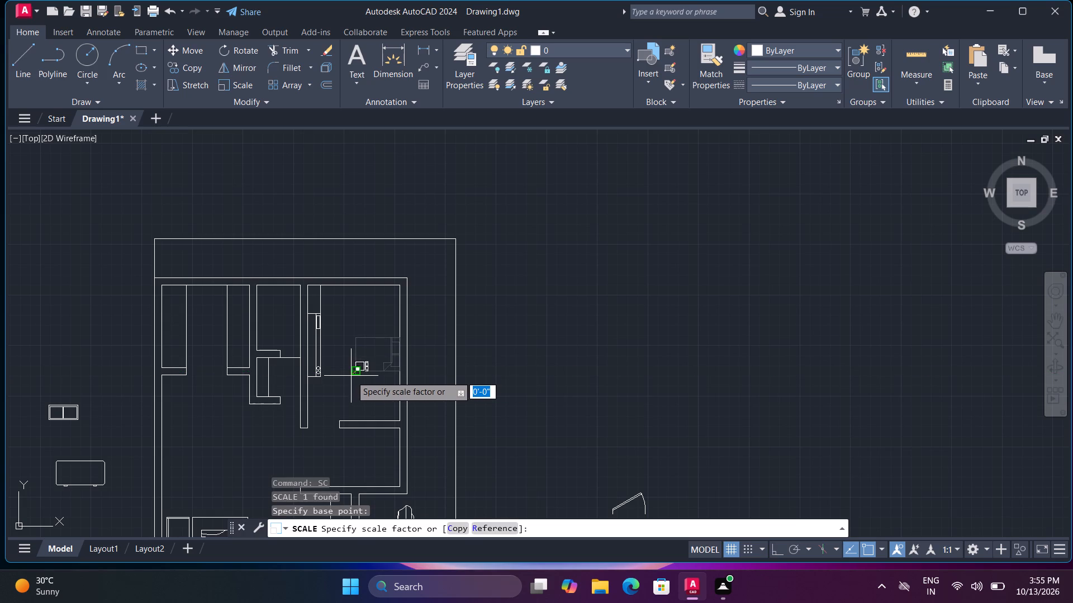
left_click(345, 404)
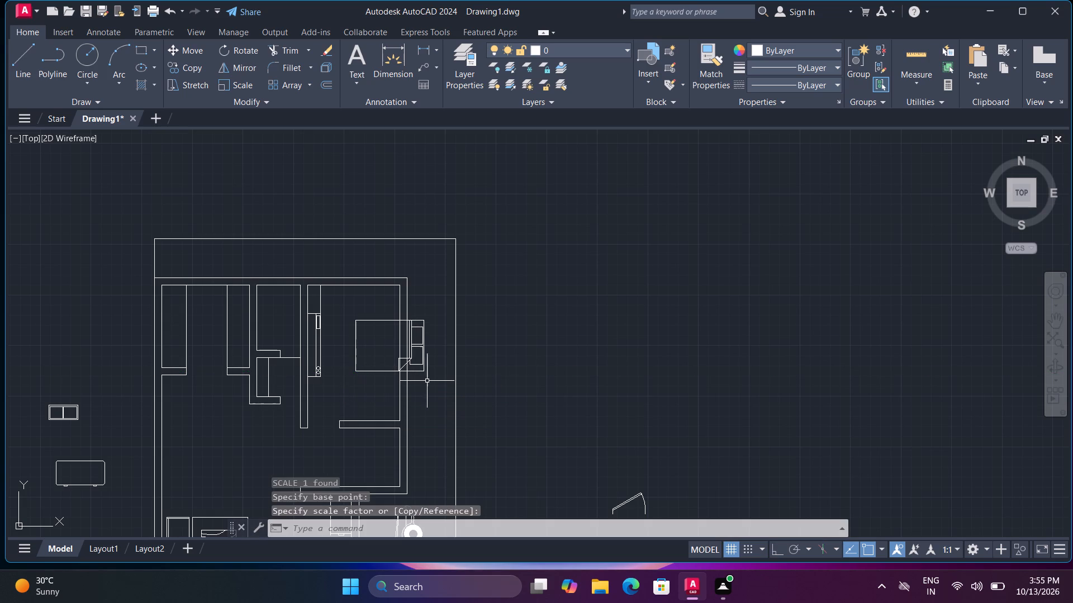
Move the enlarged bed block left so its pillow end lies just inside the upper-right room's right wall.
type("m")
key("space")
left_click(424, 371)
key("space")
left_click(425, 374)
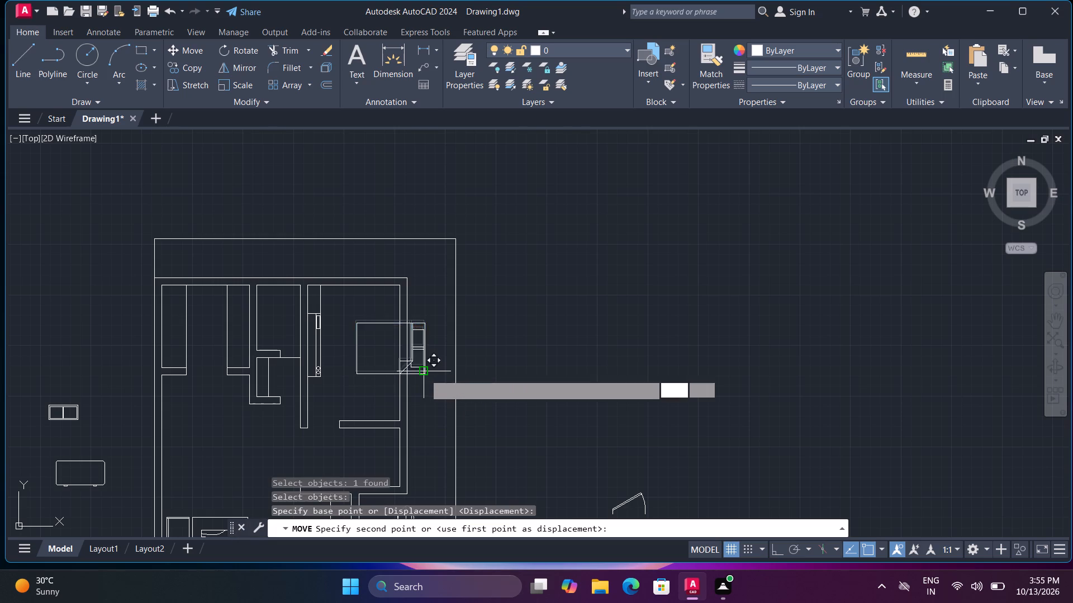
left_click(398, 377)
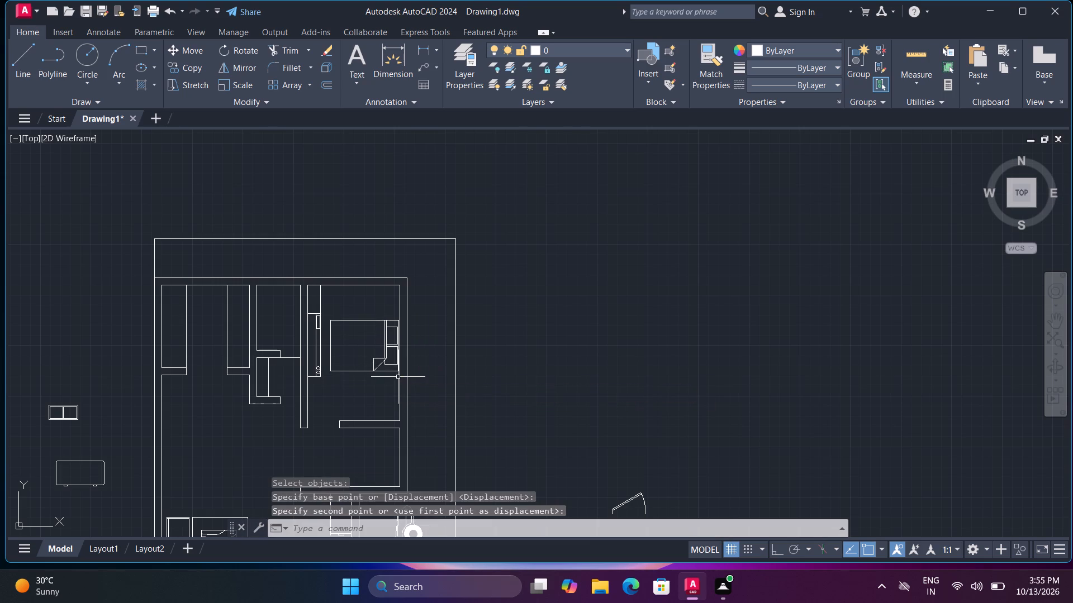
Scale the bed block down slightly freehand, using its lower-right corner as base.
scroll(425, 375, "up", 2)
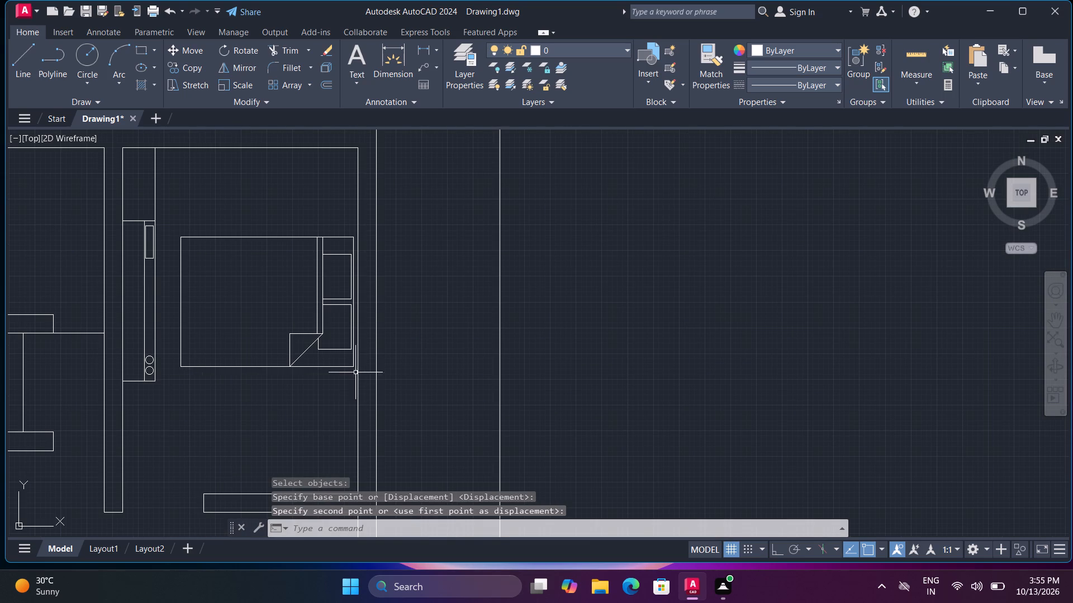
type("sc")
key("space")
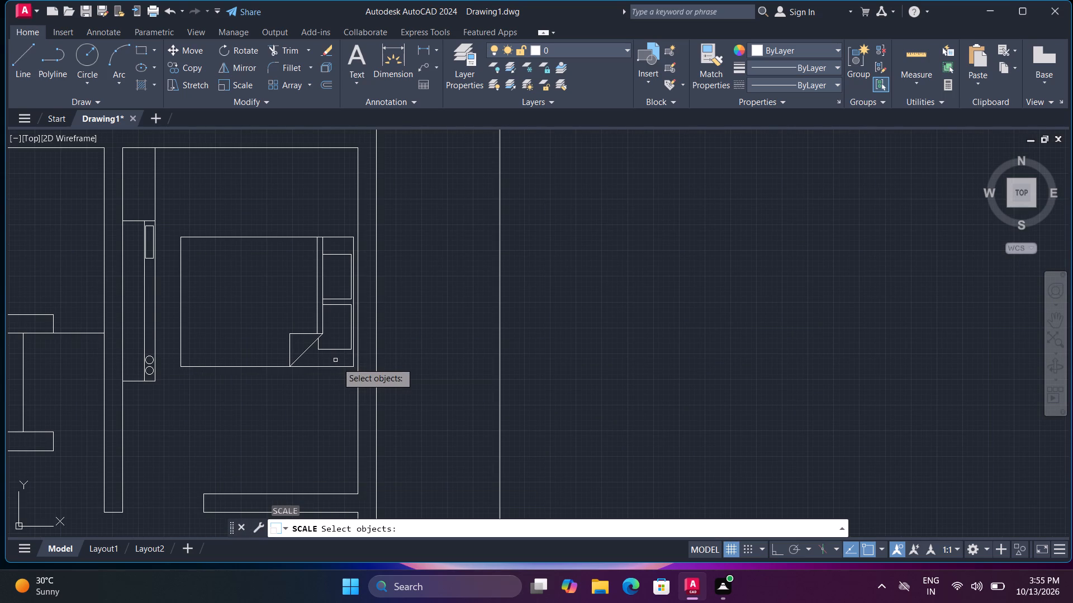
left_click(340, 368)
key("space")
left_click(355, 369)
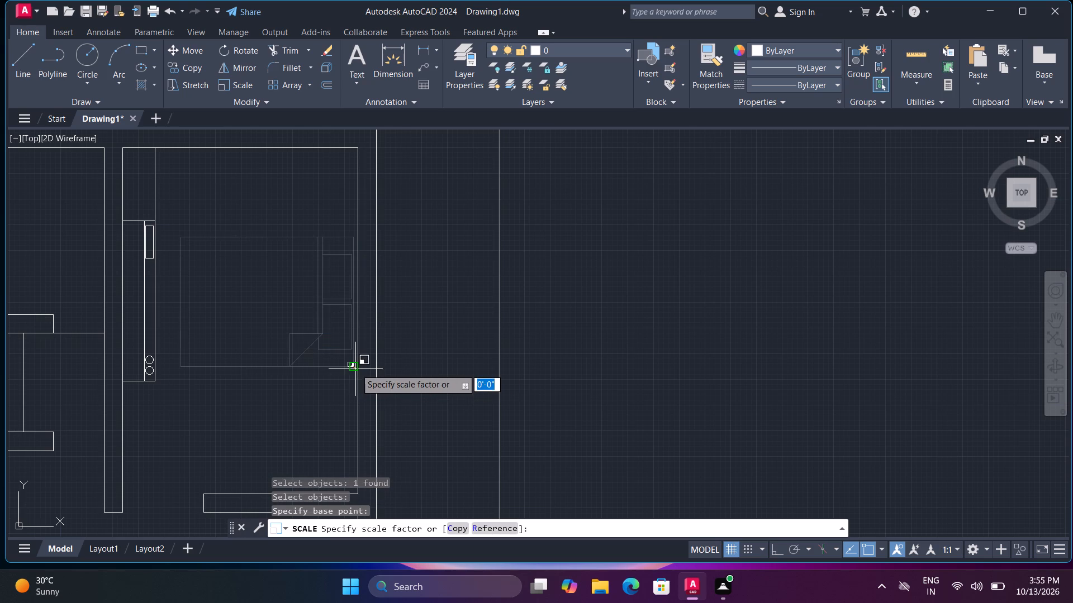
left_click(317, 295)
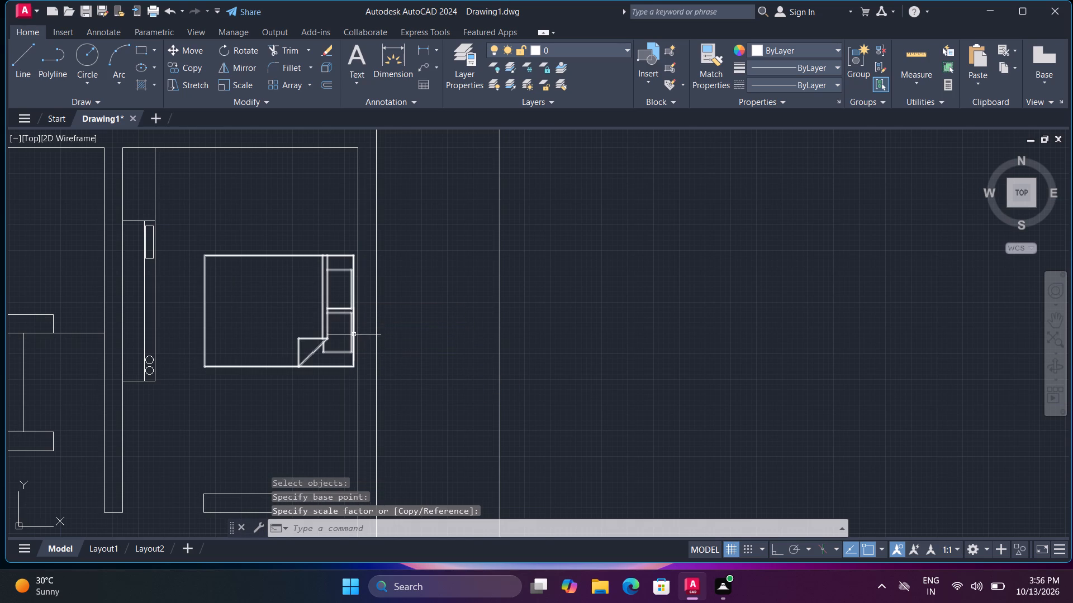
Move the bed block slightly right so its pillow end sits closer to the right wall's inner face.
type("m")
key("space")
left_click(352, 351)
key("space")
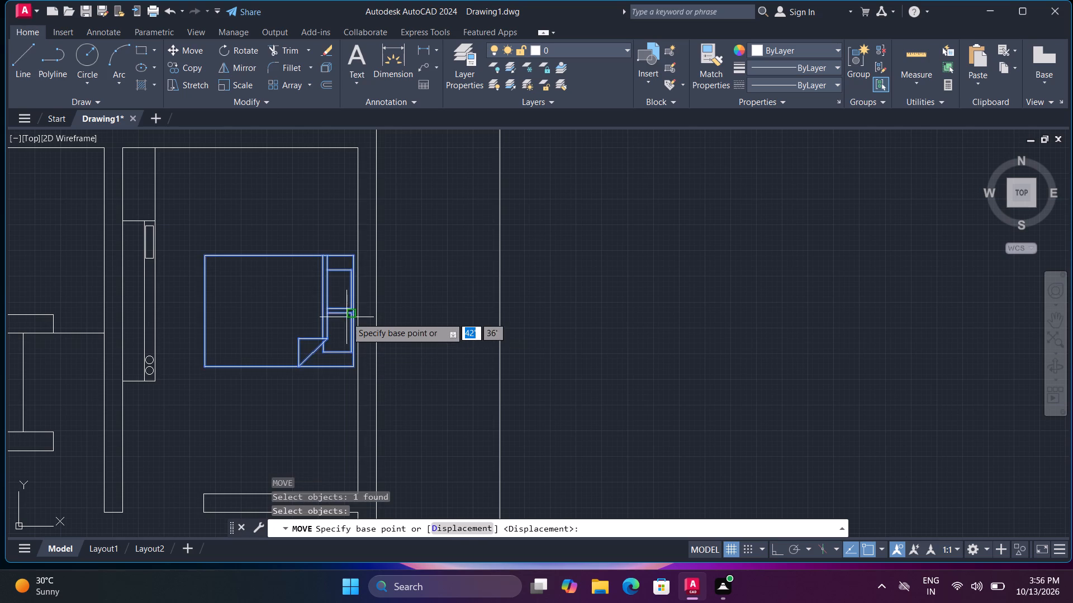
left_click(350, 317)
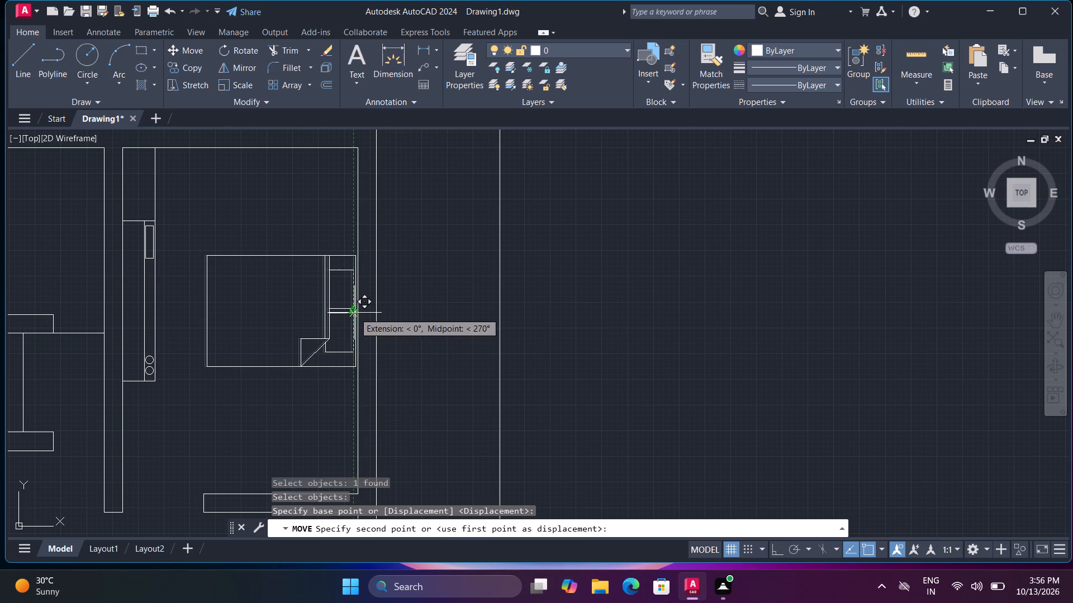
left_click(354, 313)
Rotate the two-panel rectangular block outside the plan's left side to 270°, about its lower-right corner, so it stands vertically.
scroll(563, 293, "down", 1)
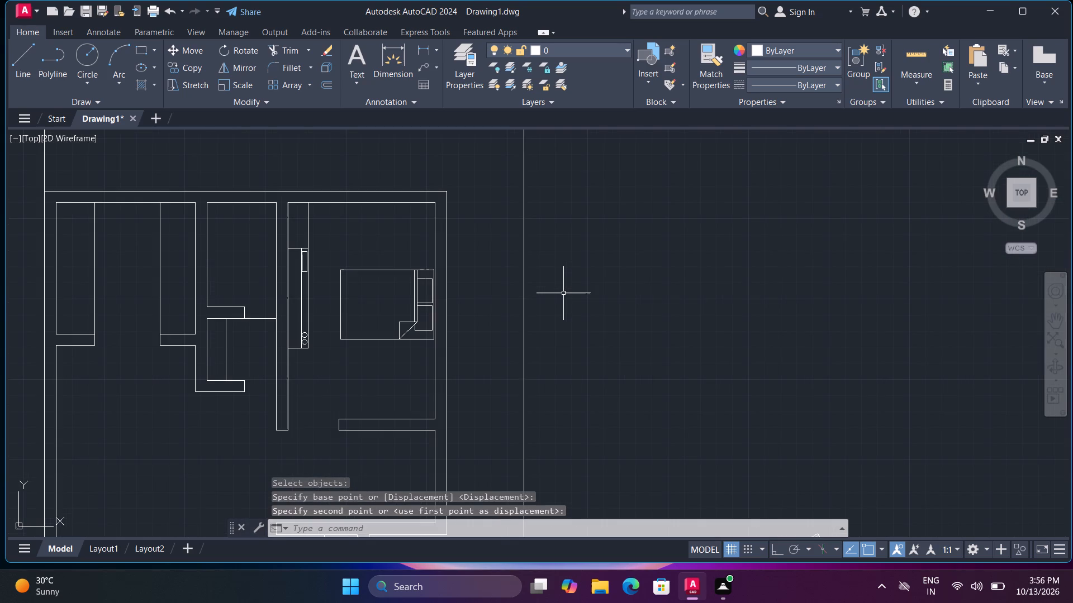
scroll(563, 294, "down", 3)
scroll(414, 329, "up", 3)
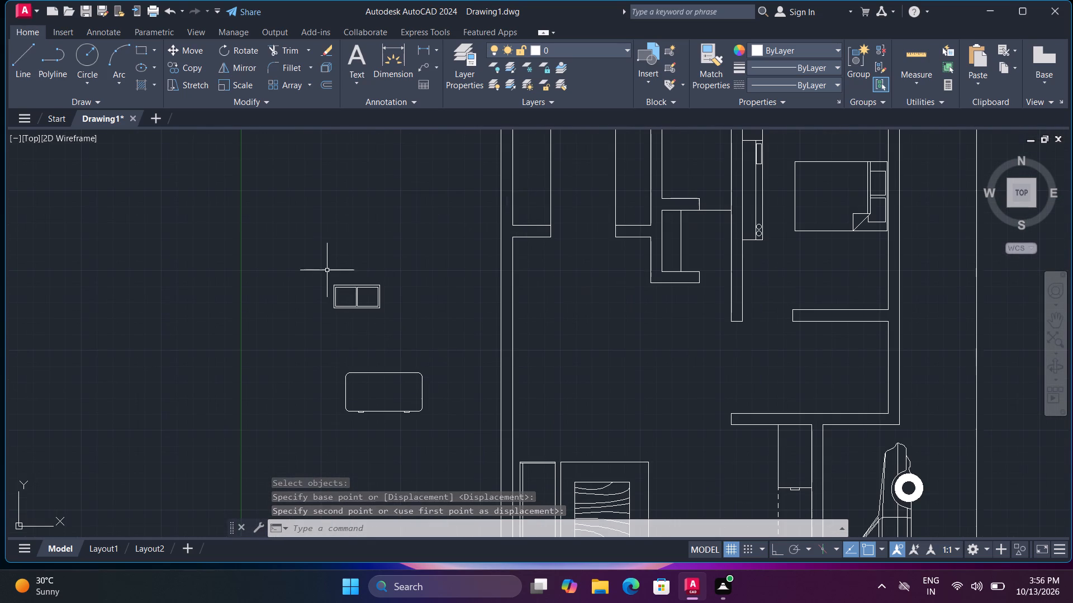
left_click(336, 287)
key("Escape")
left_click_drag(302, 272, 313, 277)
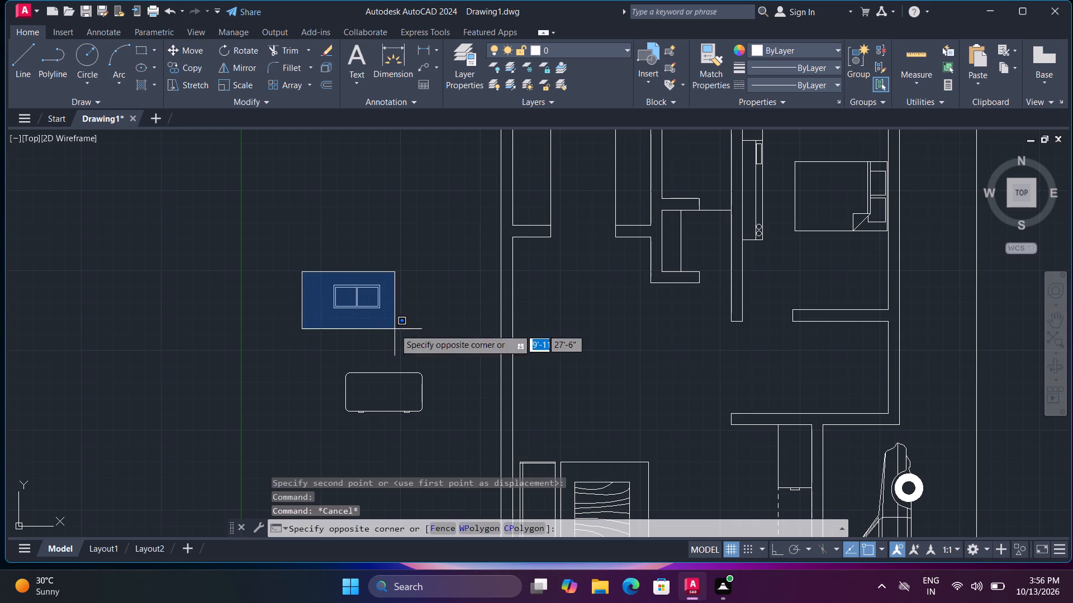
left_click(395, 329)
type("ro")
key("space")
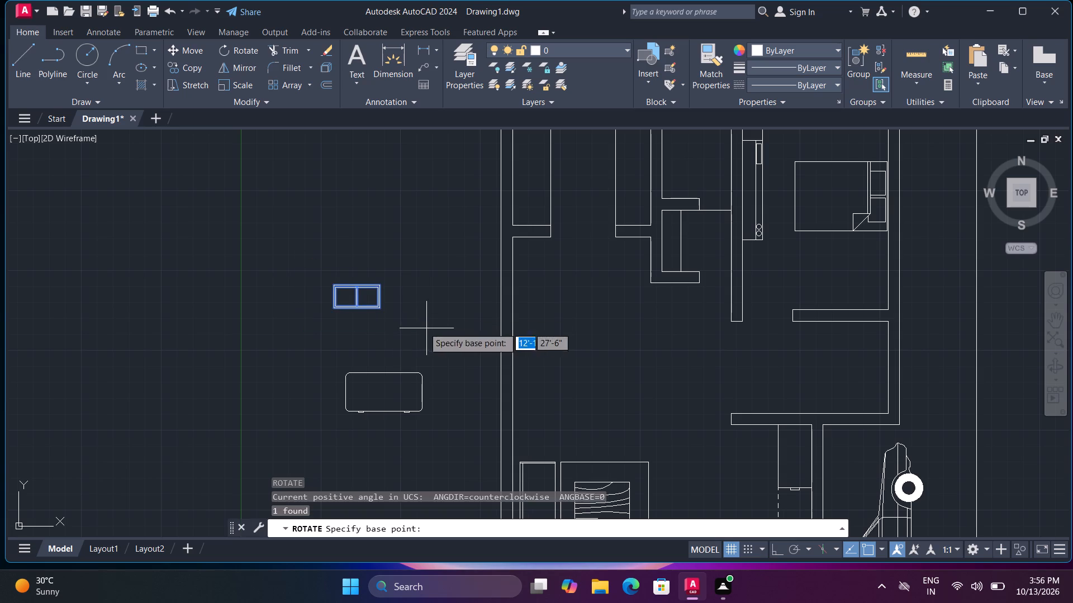
left_click(377, 305)
left_click(375, 356)
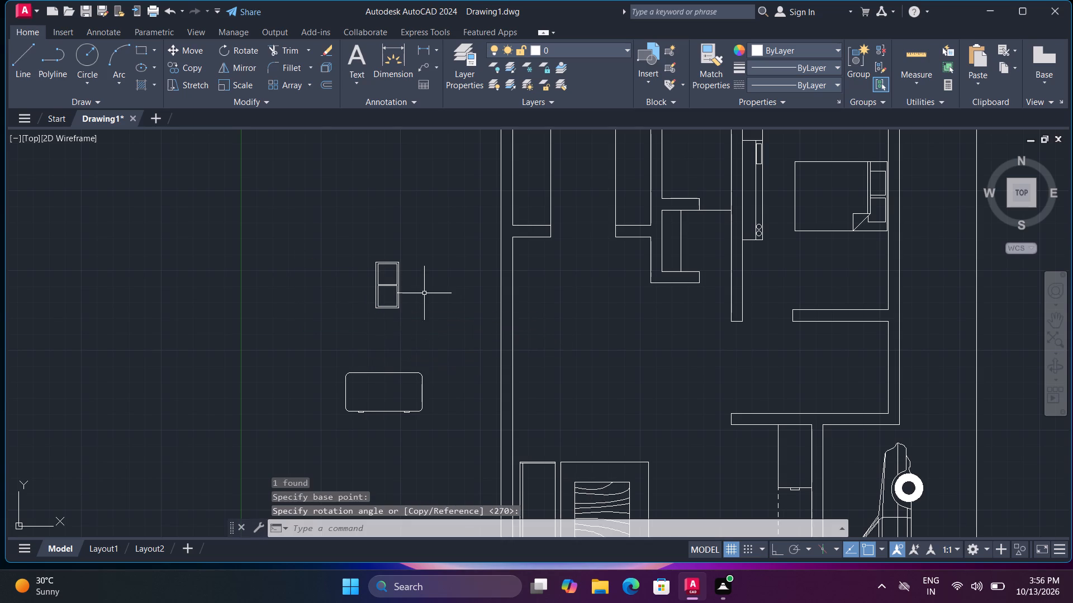
key("space")
key("space")
Move the two-panel block to the upper-right room, placing its lower-right corner at the room's inner upper-right corner.
type("m")
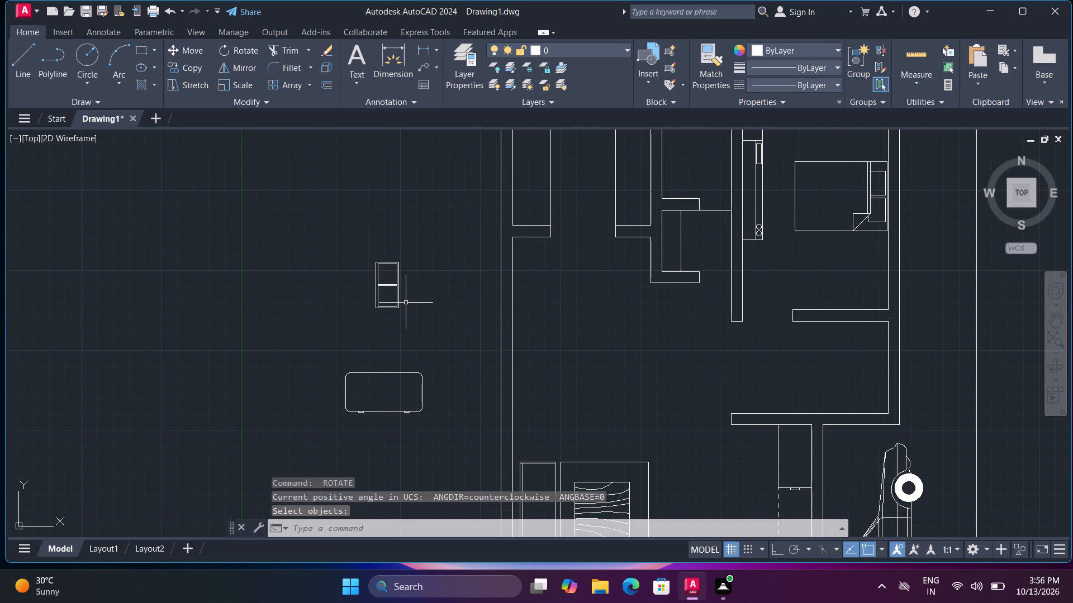
key("space")
left_click(401, 305)
left_click(395, 305)
key("space")
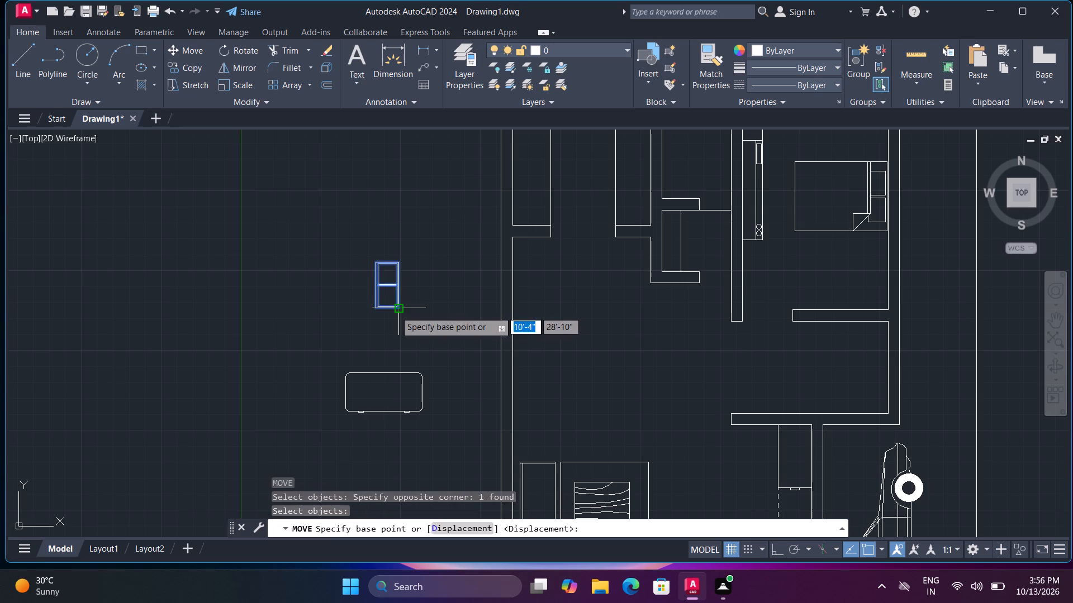
left_click(395, 312)
middle_click_drag(897, 259, 671, 439)
middle_click_drag(828, 262, 590, 453)
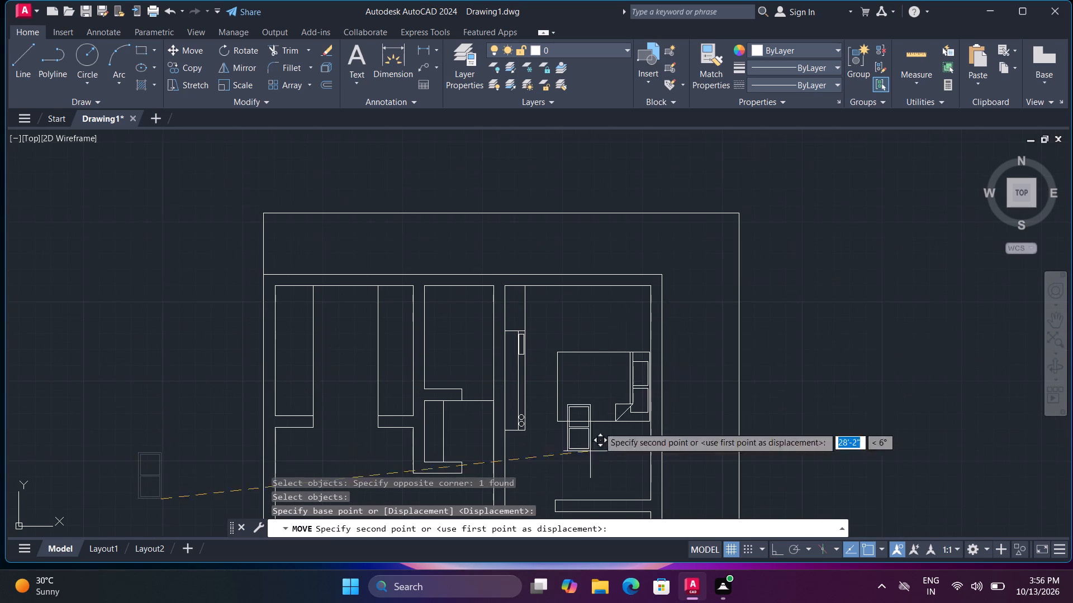
scroll(663, 315, "up", 2)
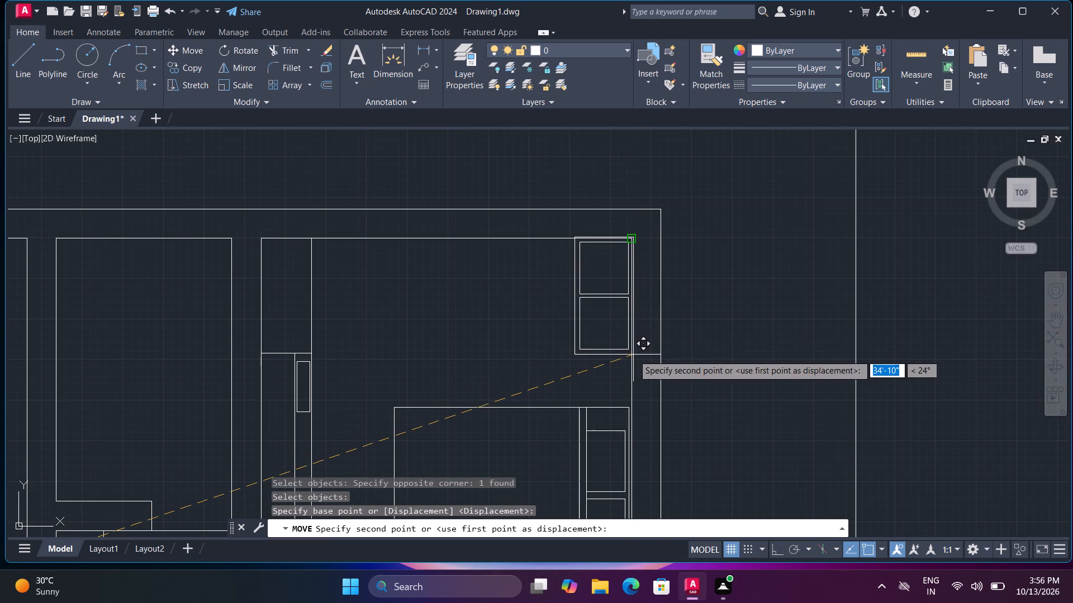
left_click(633, 355)
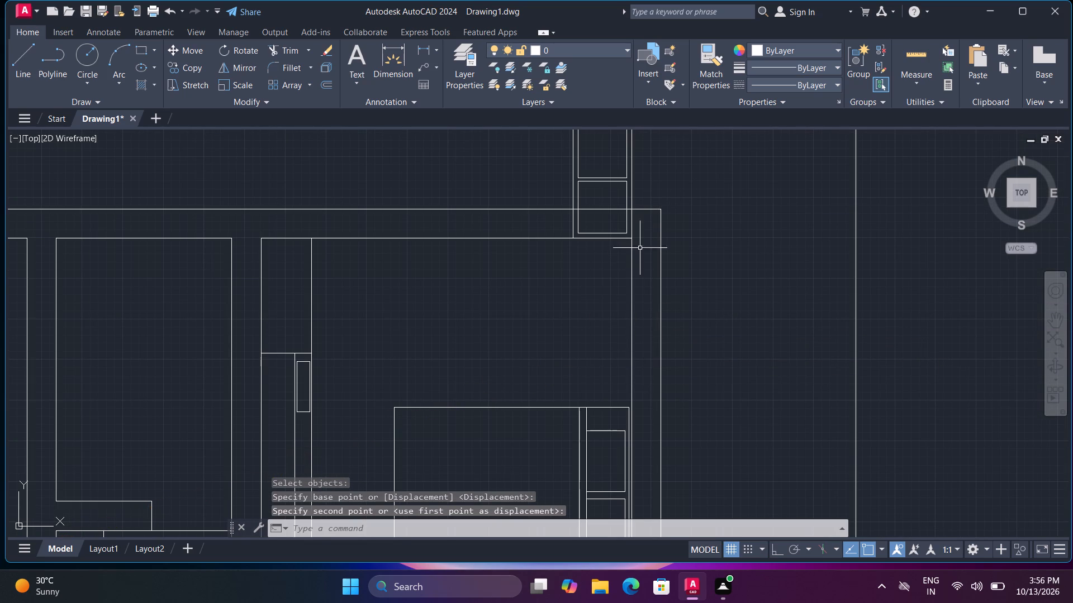
Move the two-panel block down 3'-0" so its upper-right corner sits at the upper-right room's inner upper-right corner.
middle_click_drag(652, 260, 658, 397)
key("space")
key("space")
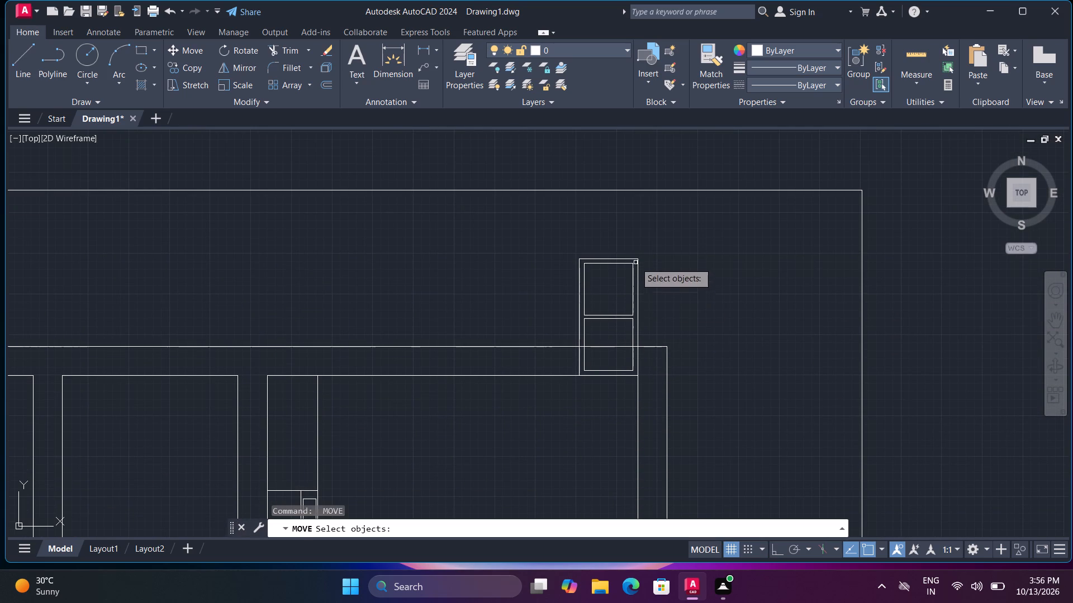
left_click(635, 262)
key("space")
left_click(635, 262)
left_click(635, 262)
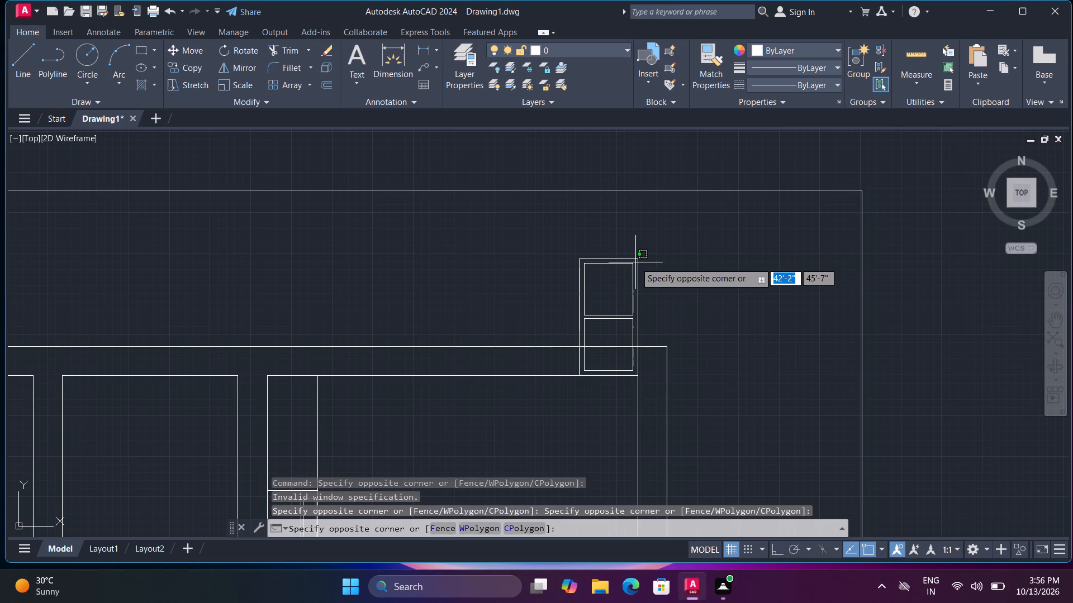
key("space")
key("space")
left_click(632, 267)
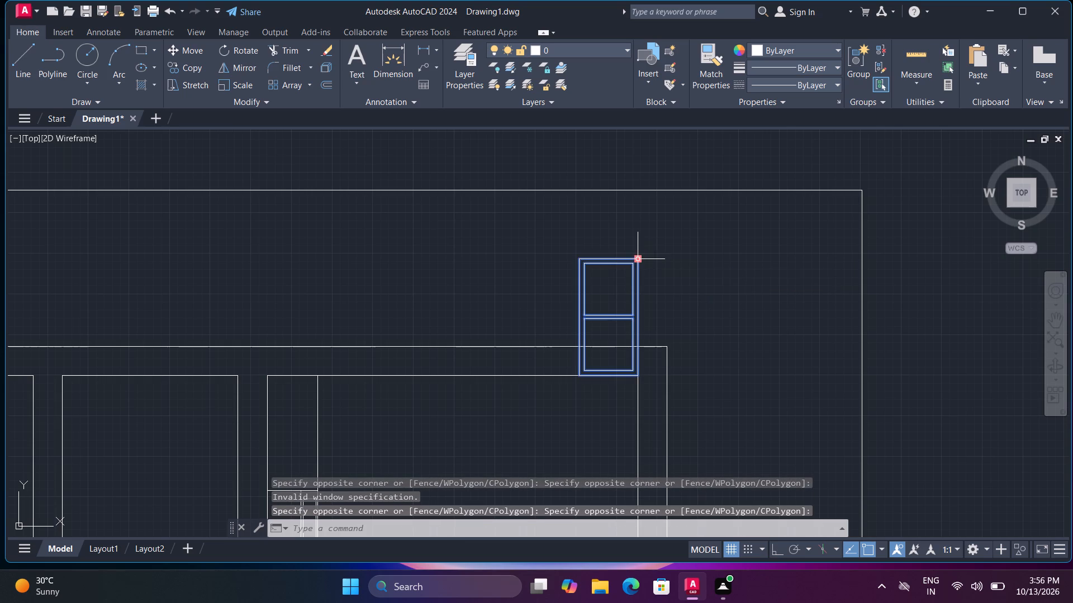
key("space")
left_click(637, 262)
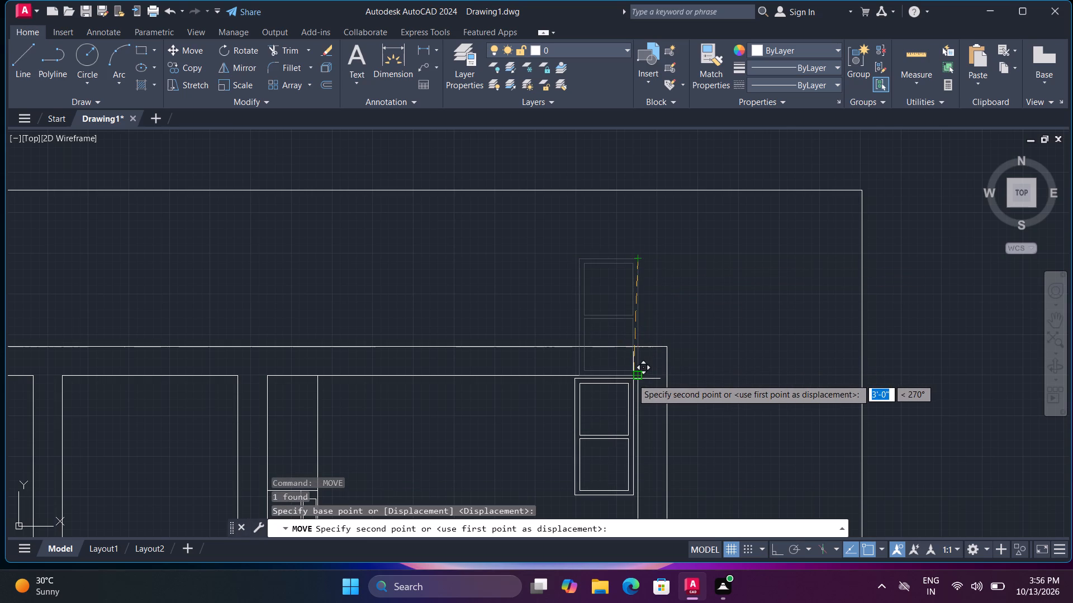
left_click(636, 379)
middle_click_drag(702, 415, 696, 243)
middle_click(696, 230)
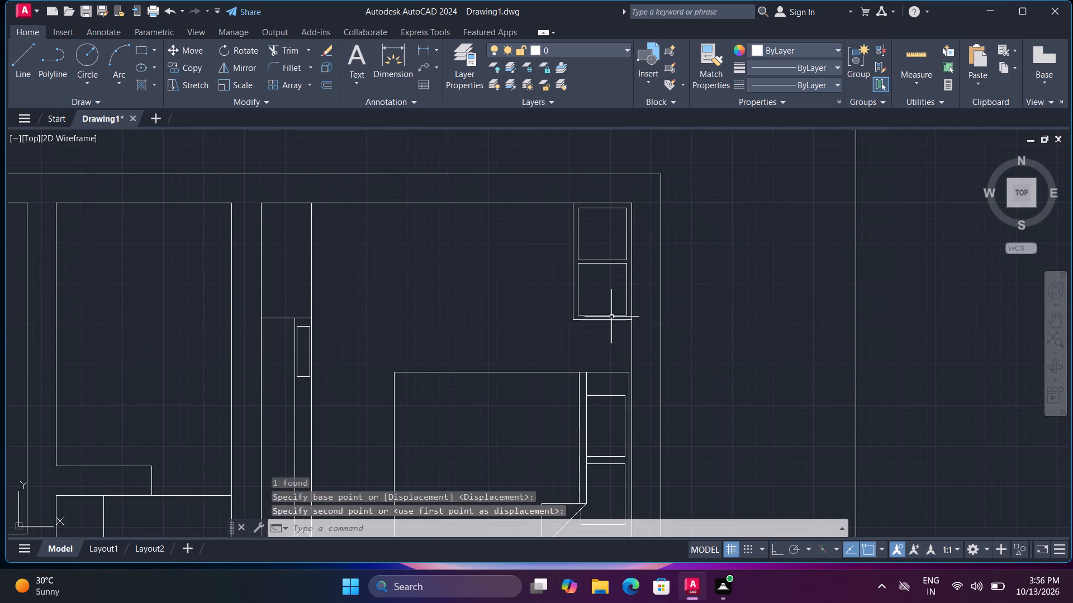
Copy the two-panel block from its lower-right corner to the same room's inner lower-right corner, below the bed.
left_click(611, 321)
type("co")
key("space")
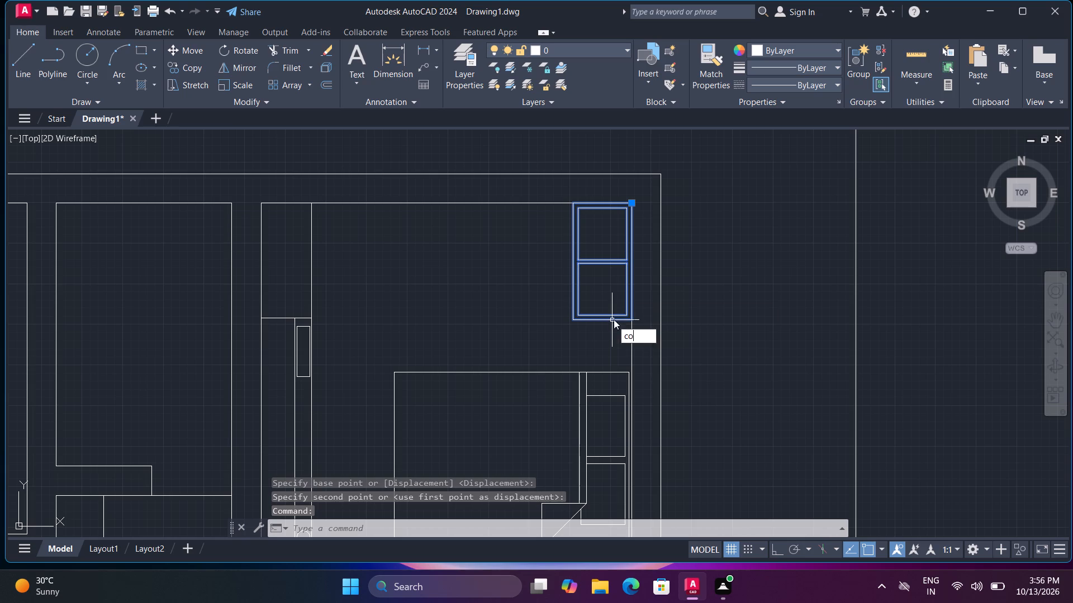
left_click(633, 322)
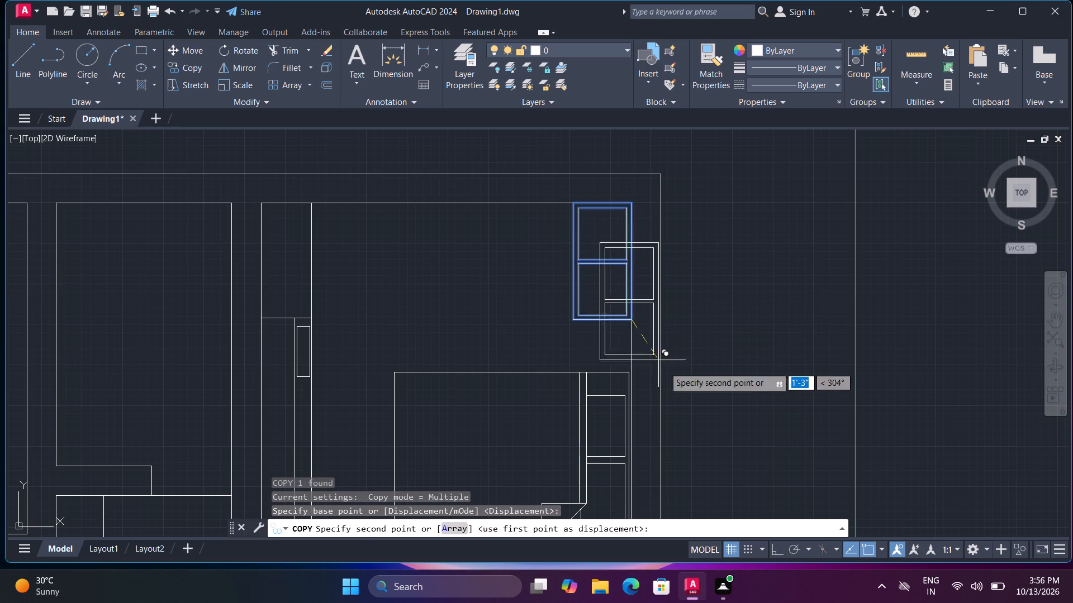
middle_click_drag(691, 401, 643, 107)
middle_click(644, 83)
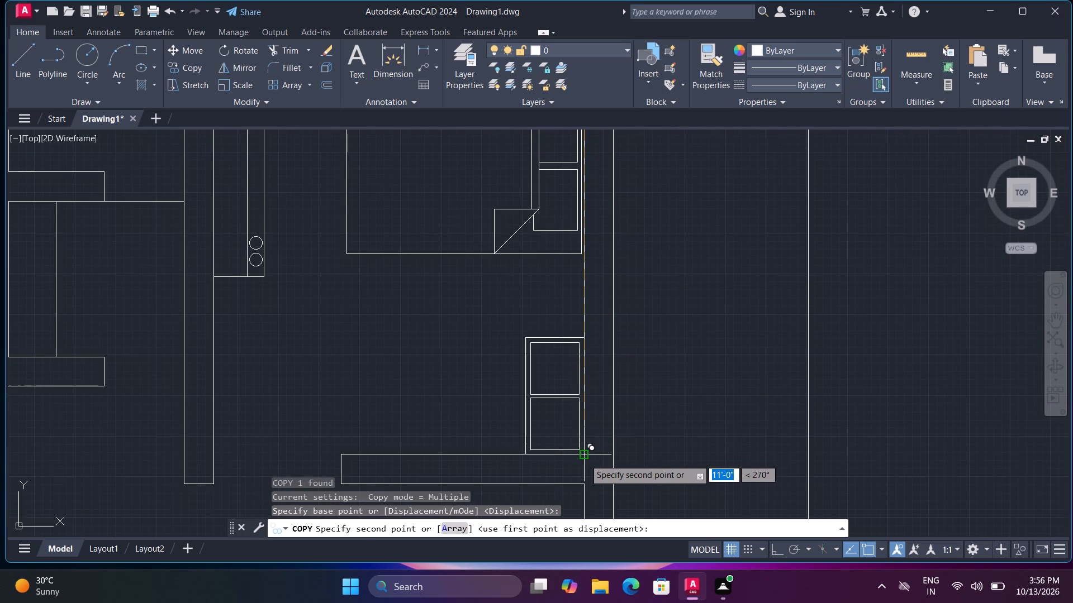
left_click(584, 458)
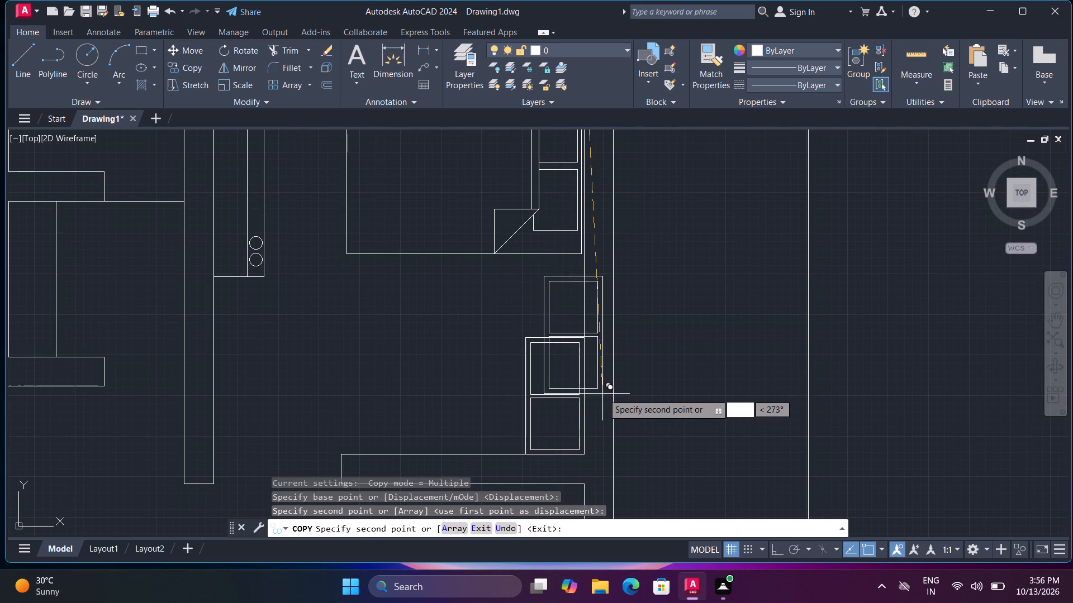
key("grave")
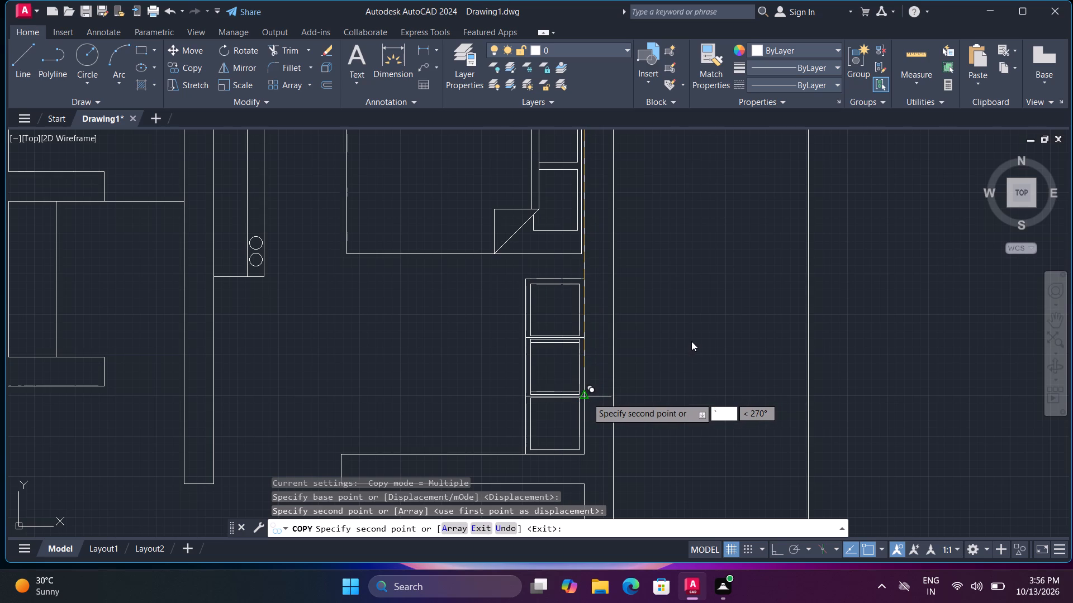
type("``")
scroll(730, 318, "down", 1)
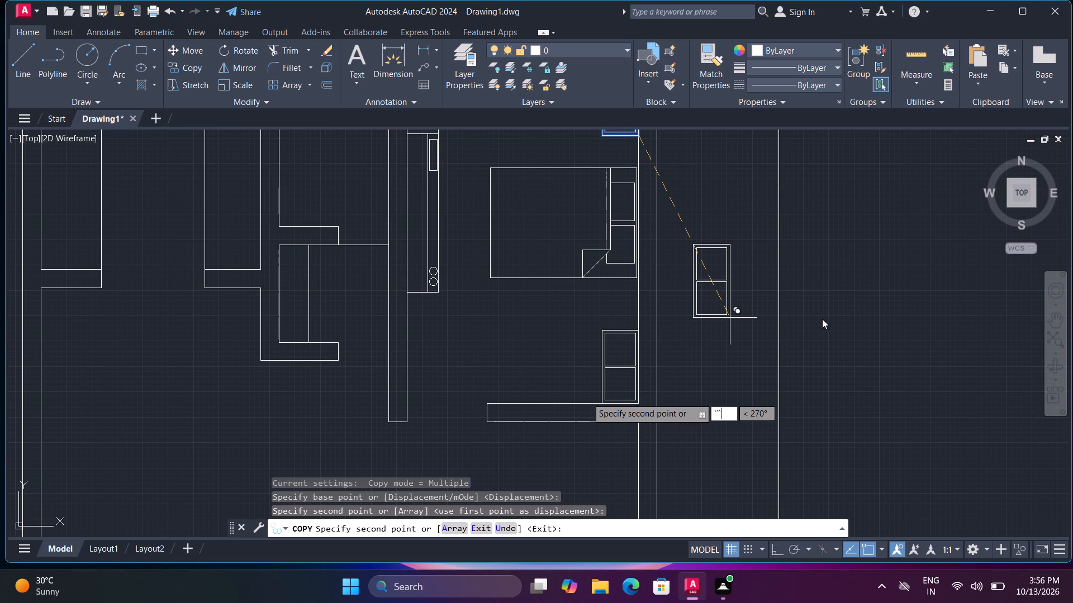
key("Escape")
key("Escape")
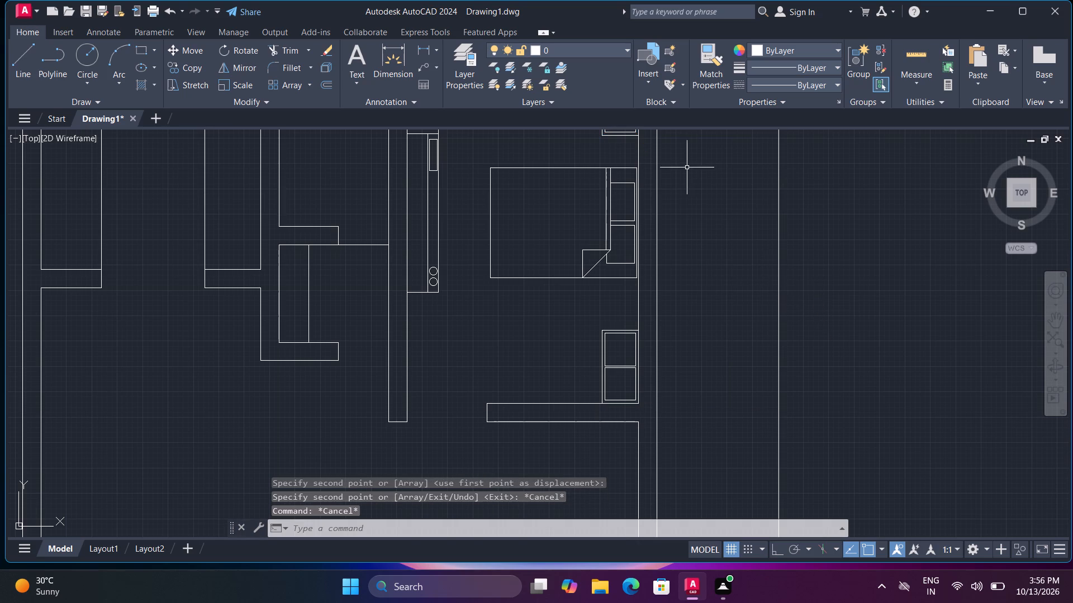
Set the door block outside the plan's right side to Open 90º.
middle_click_drag(694, 181, 710, 258)
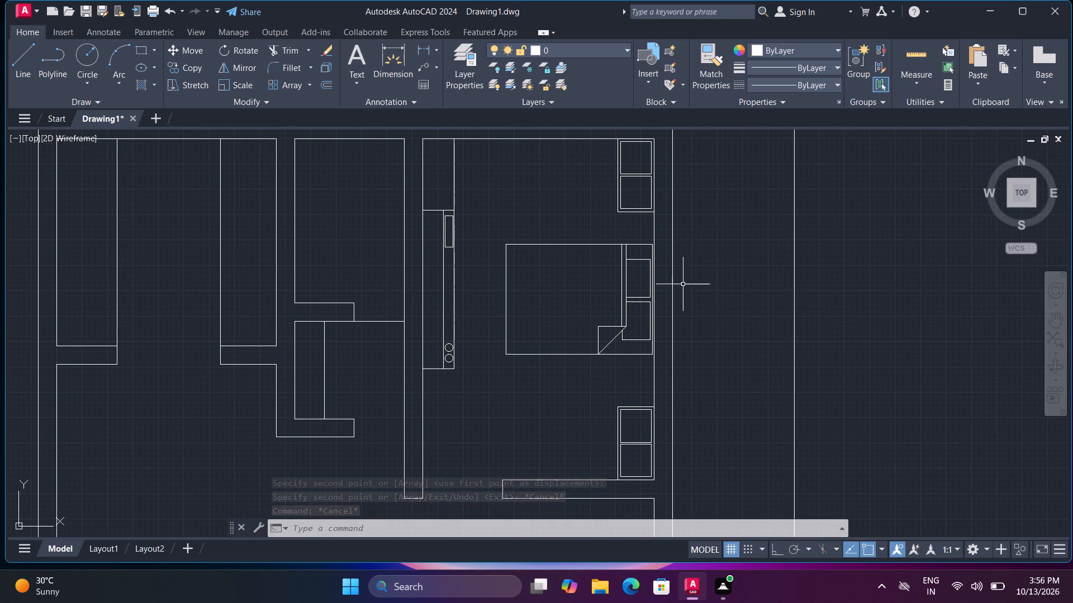
middle_click_drag(631, 268, 589, 270)
scroll(577, 266, "down", 1)
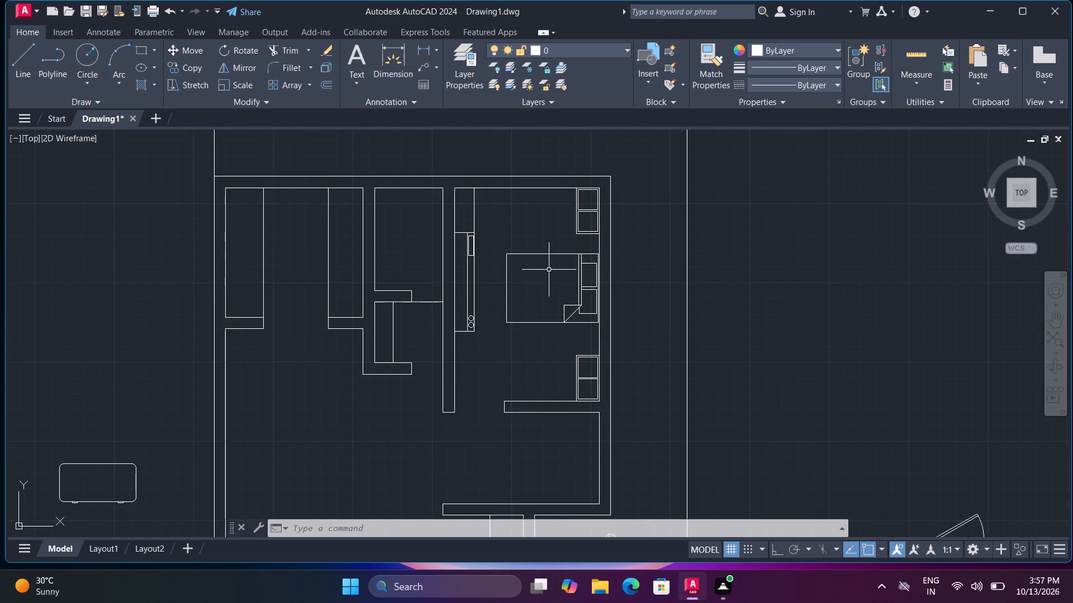
scroll(521, 276, "down", 1)
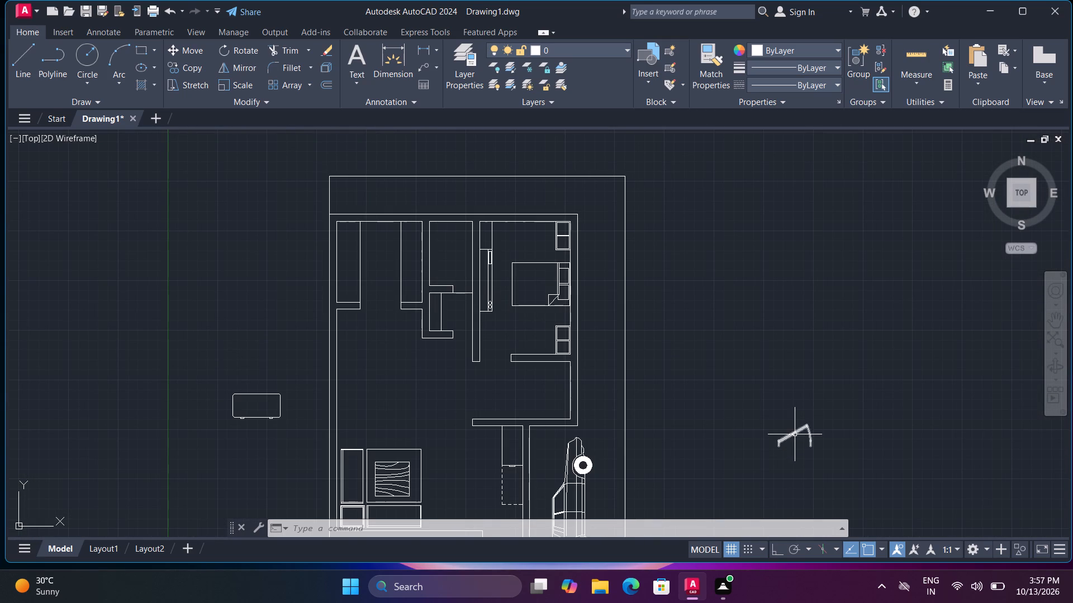
left_click(795, 434)
left_click(774, 429)
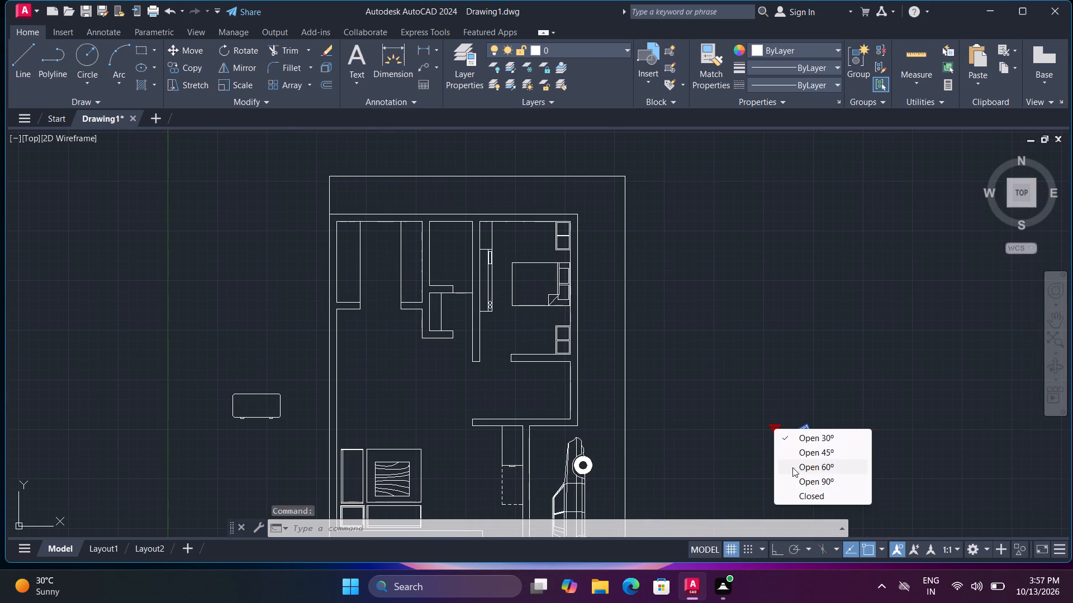
left_click(804, 480)
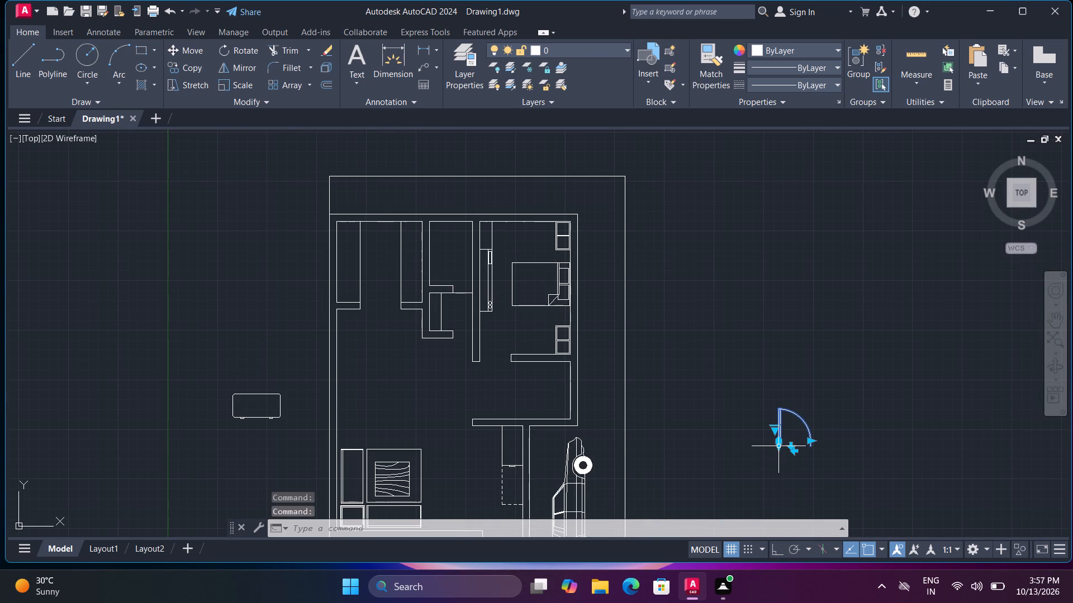
Move the door block by its hinge corner to the upper-left room, just below the top wall's inner face.
type("m")
key("space")
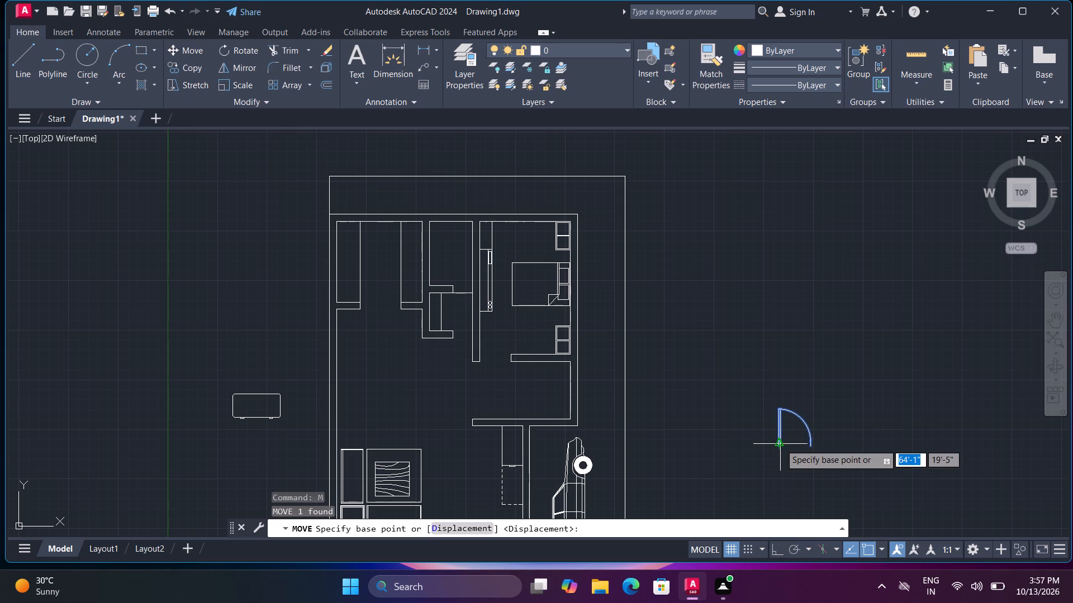
left_click(780, 444)
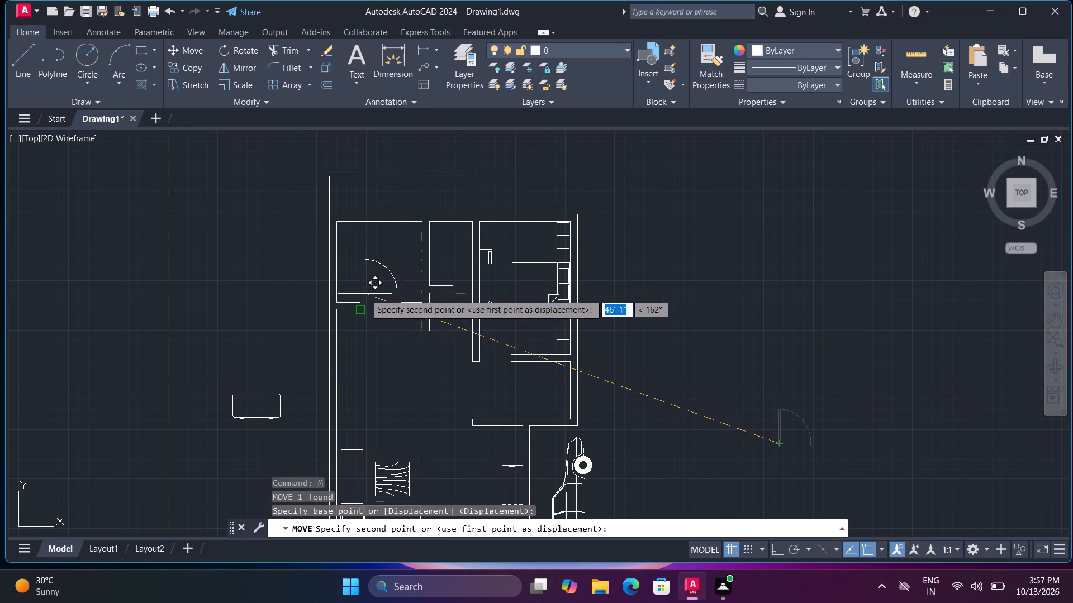
scroll(365, 231, "up", 2)
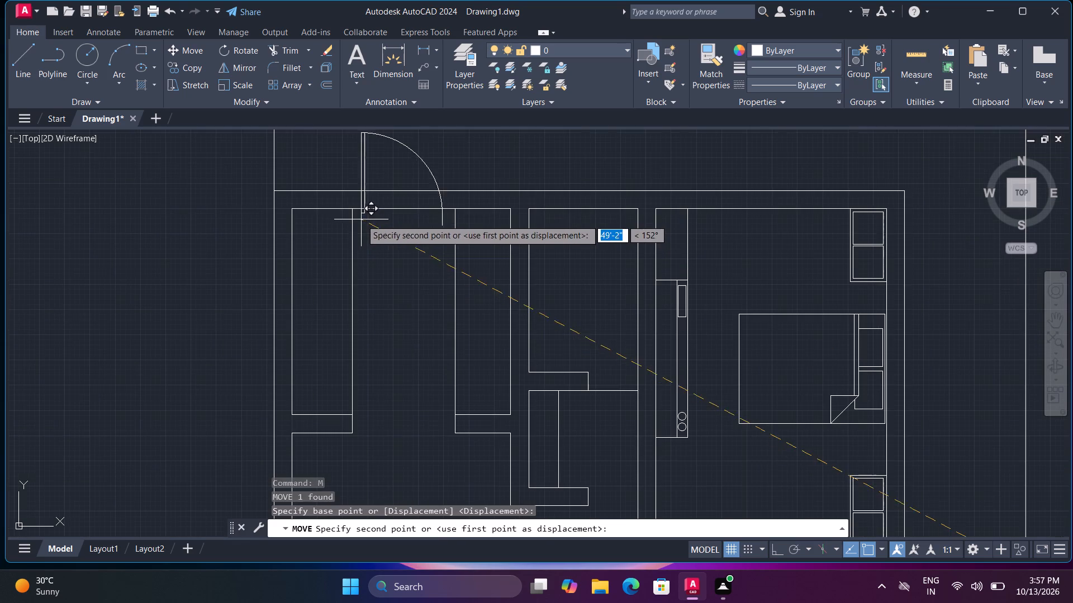
scroll(362, 212, "up", 2)
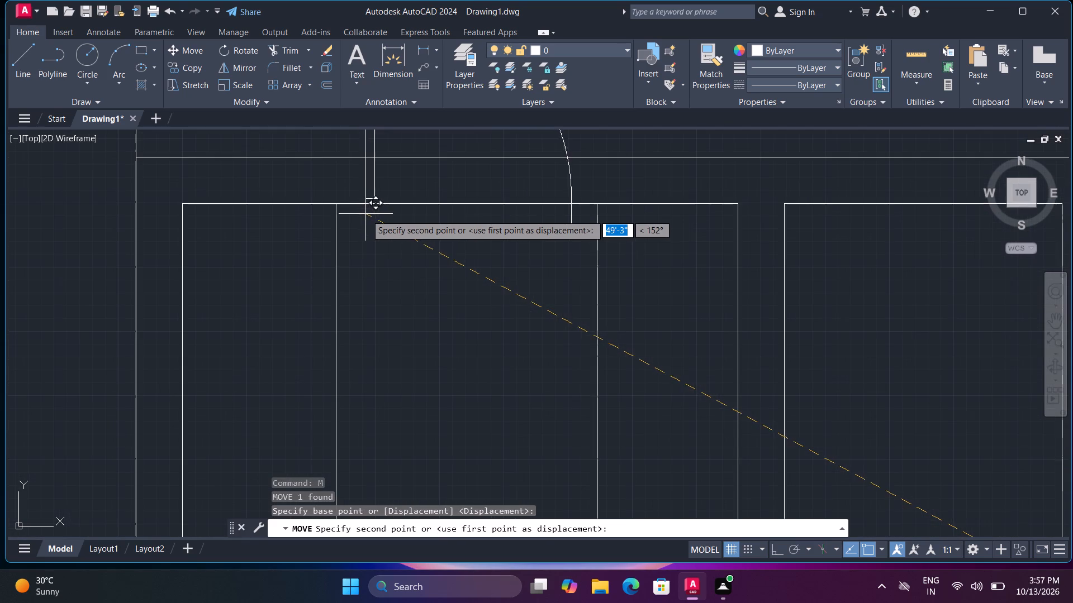
scroll(372, 242, "down", 1)
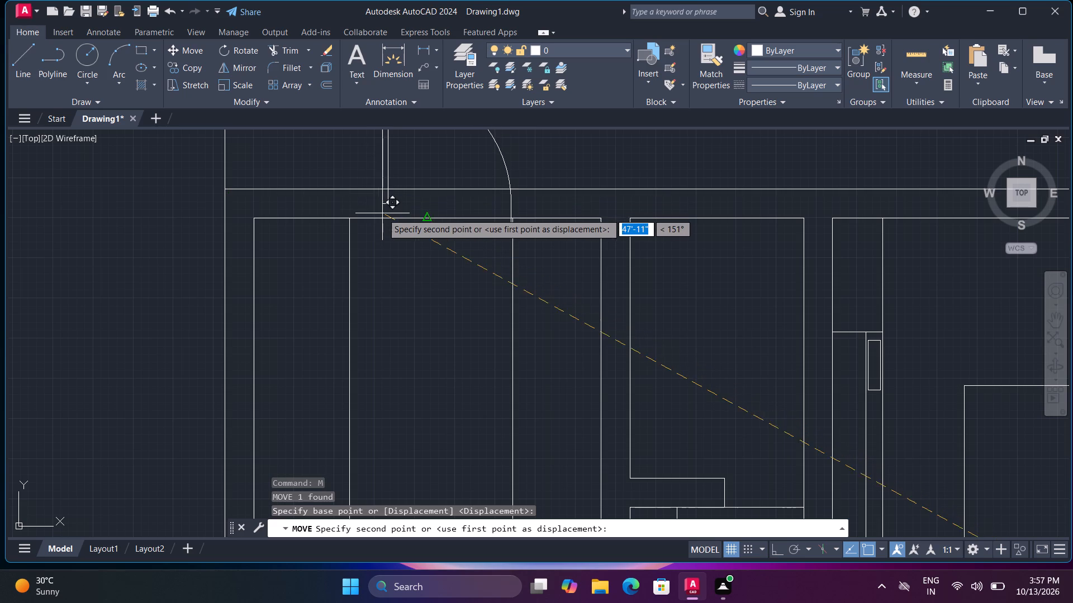
left_click(371, 260)
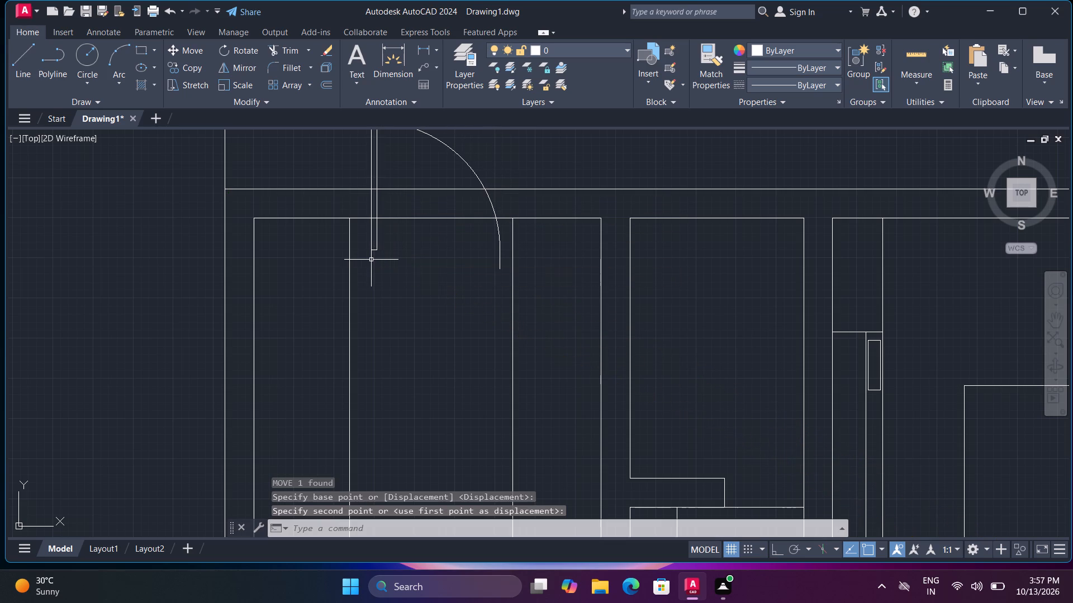
key("Escape")
Shorten the door block's width freehand by pulling its free end toward the hinge.
left_click(372, 248)
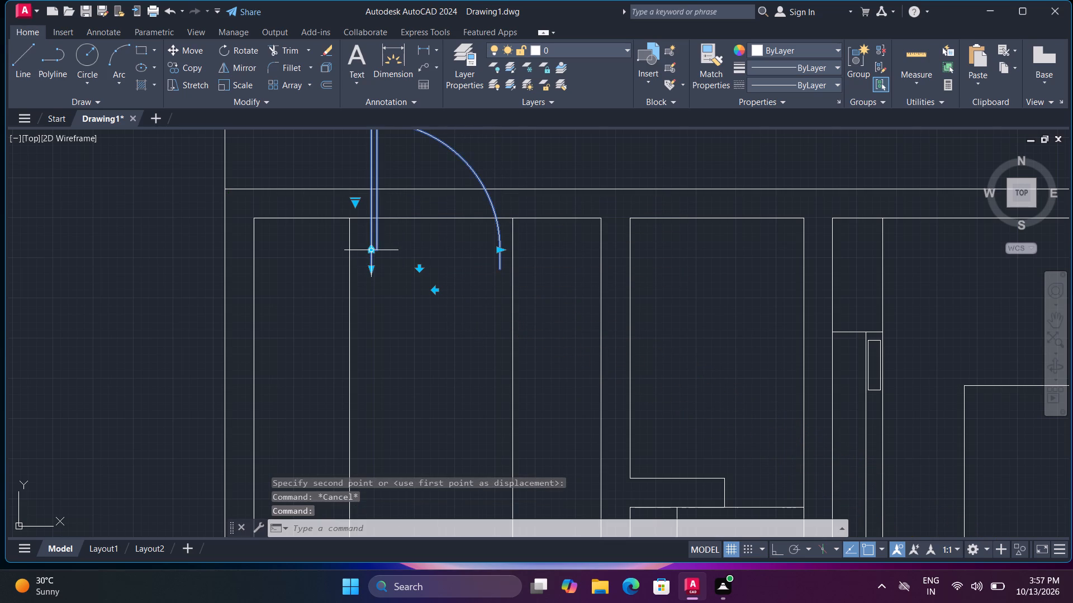
left_click(501, 252)
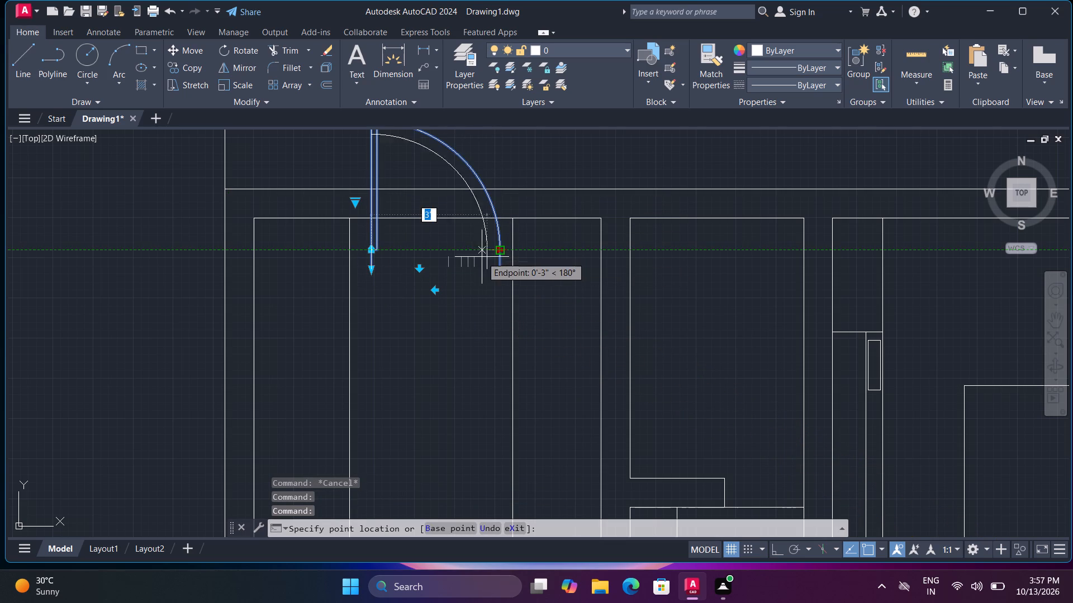
left_click(463, 251)
middle_click_drag(492, 240, 546, 318)
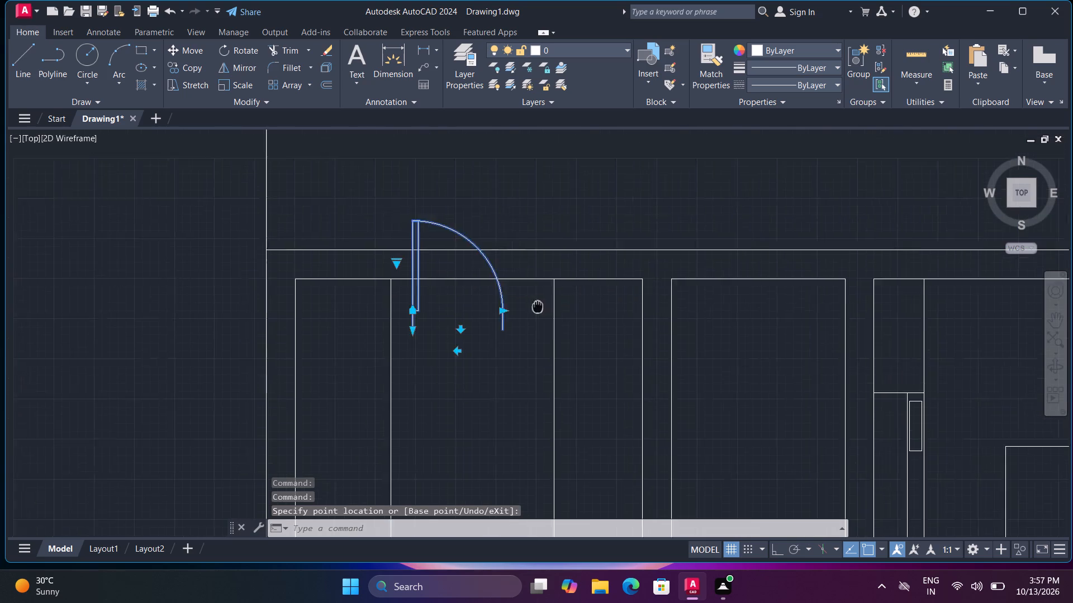
key("Escape")
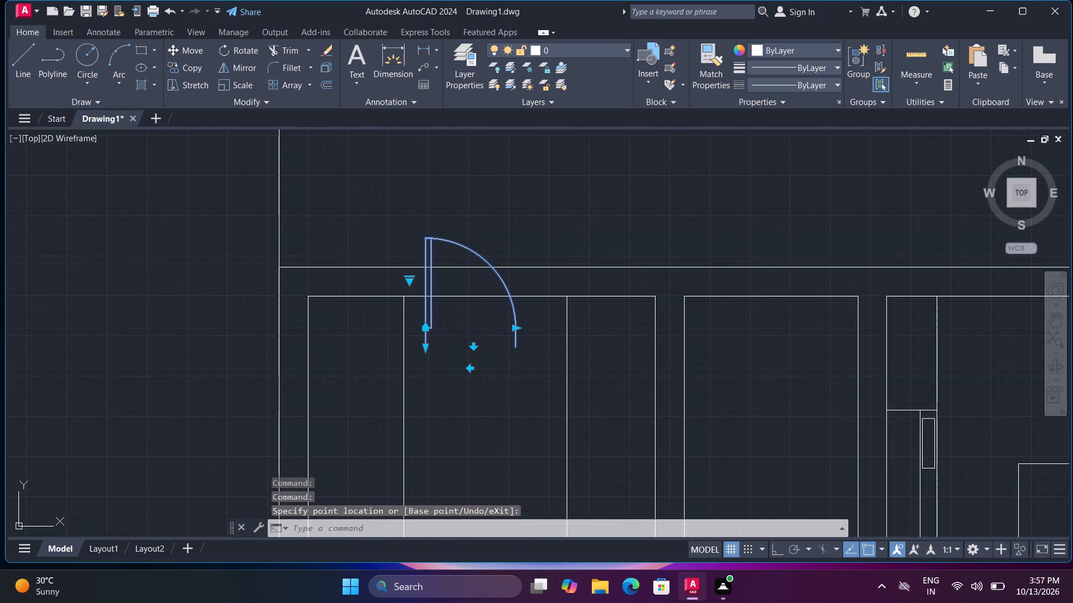
Move the door block up by its hinge corner, placing it just outside the top wall above the upper-left room.
type("m")
key("space")
left_click(425, 326)
key("space")
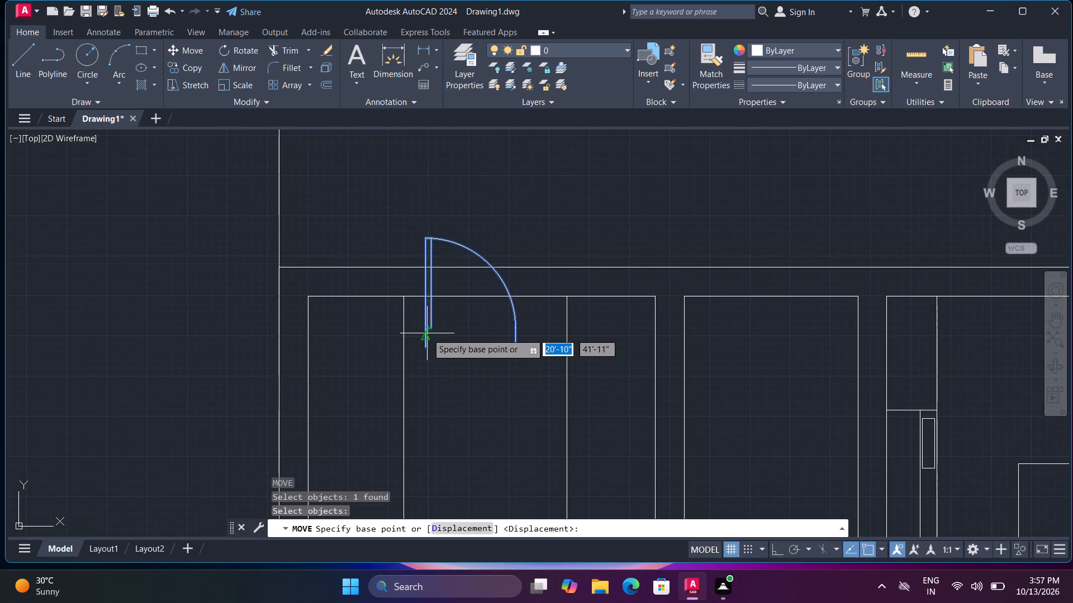
left_click(425, 329)
left_click(418, 222)
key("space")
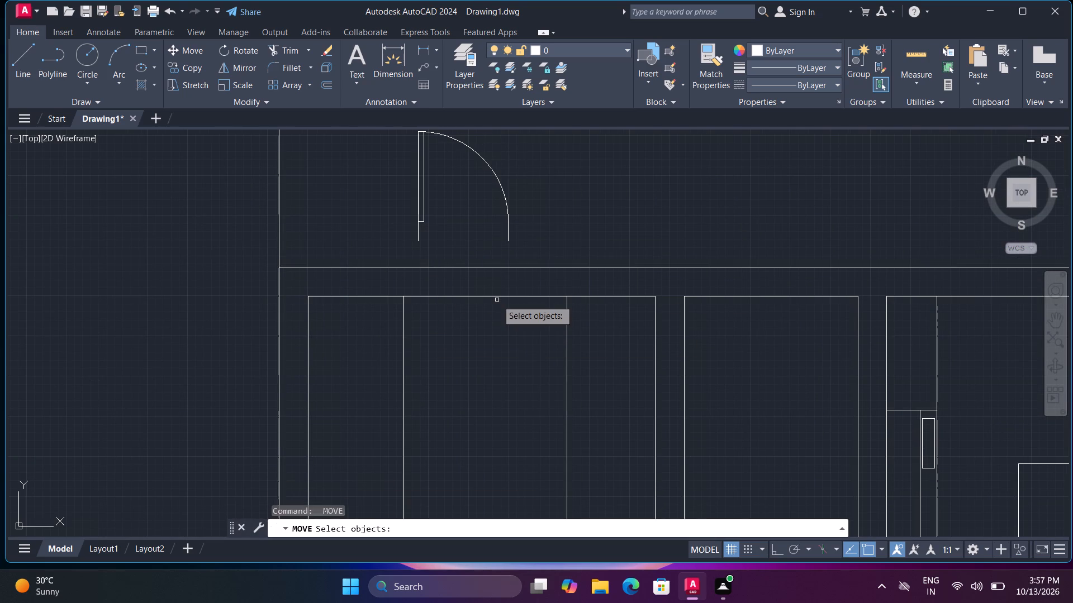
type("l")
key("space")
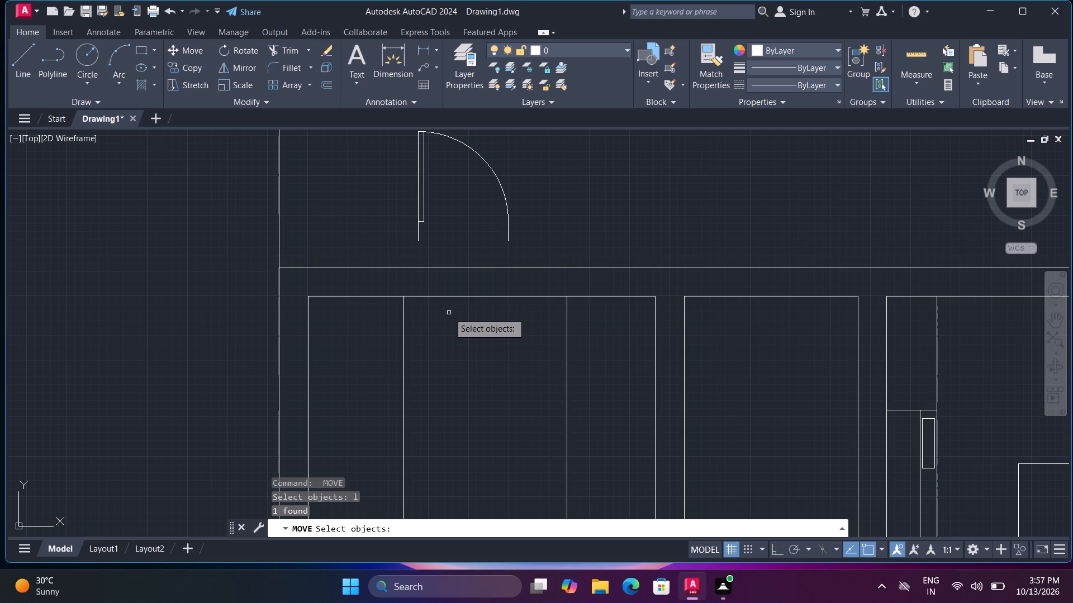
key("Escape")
Draw a short vertical line with Ortho on across the upper-left room's top wall, just below the door block's hinge side.
type("l")
key("space")
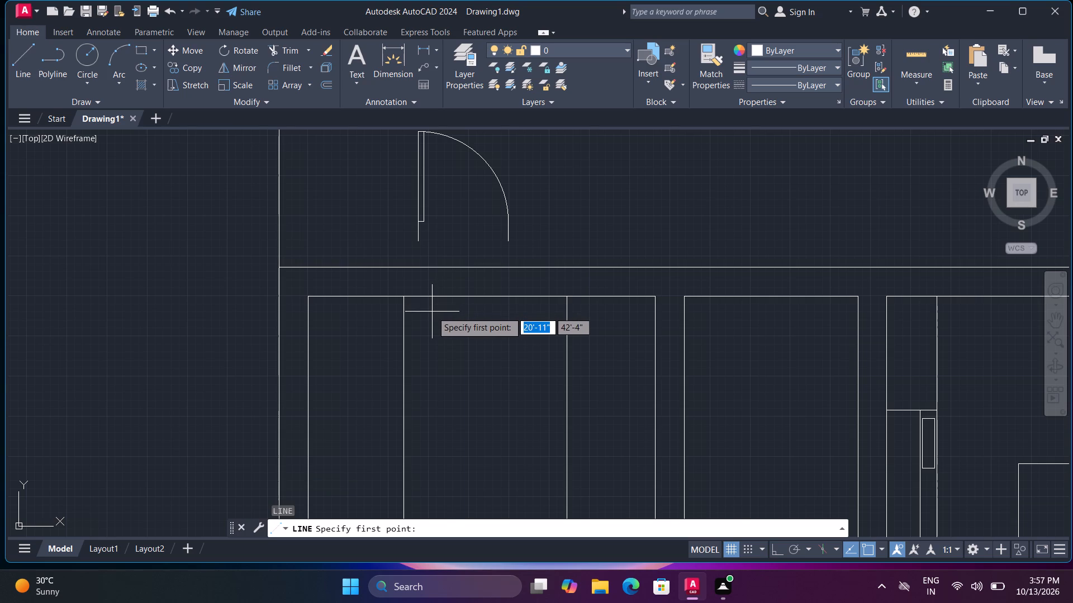
left_click(432, 312)
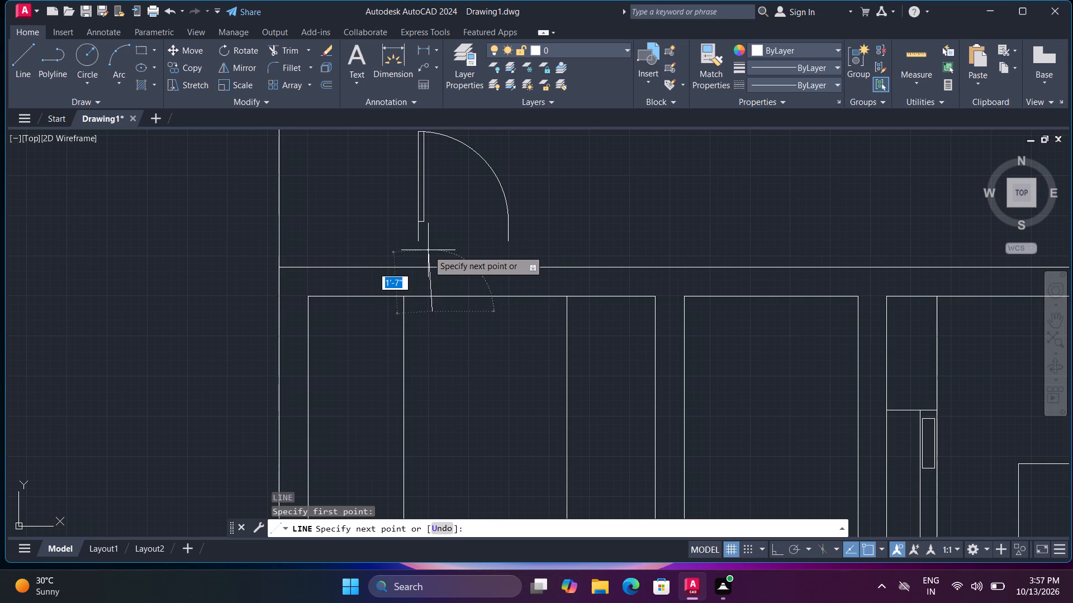
key("F8")
left_click(433, 255)
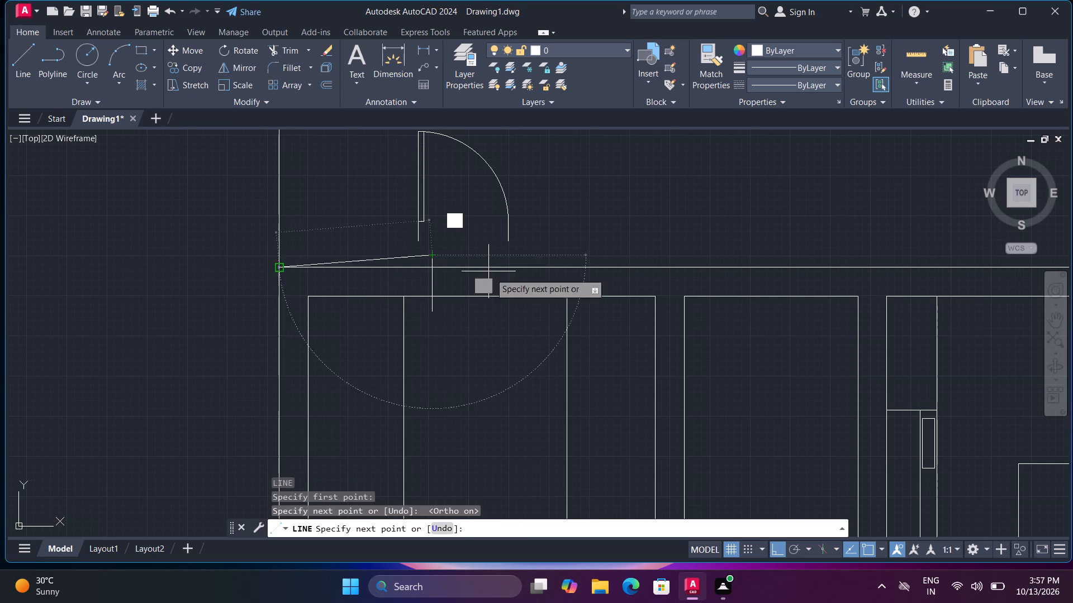
key("space")
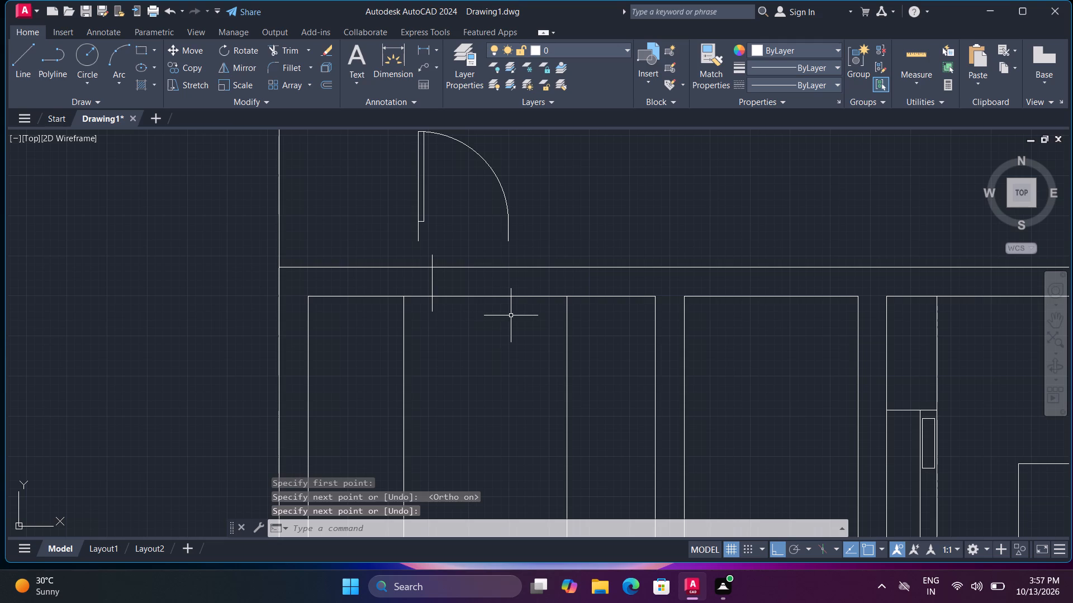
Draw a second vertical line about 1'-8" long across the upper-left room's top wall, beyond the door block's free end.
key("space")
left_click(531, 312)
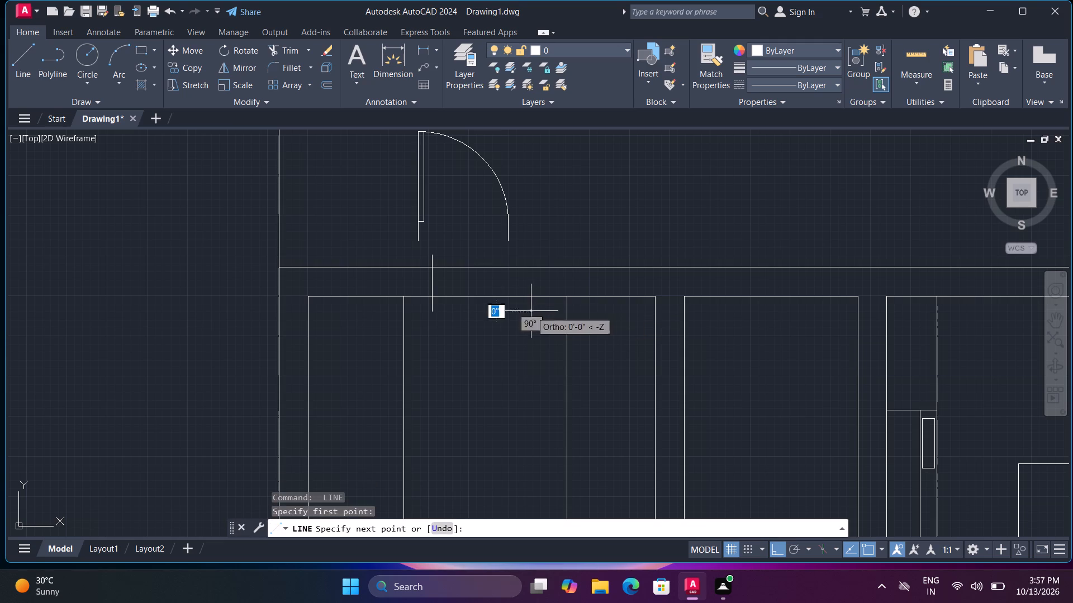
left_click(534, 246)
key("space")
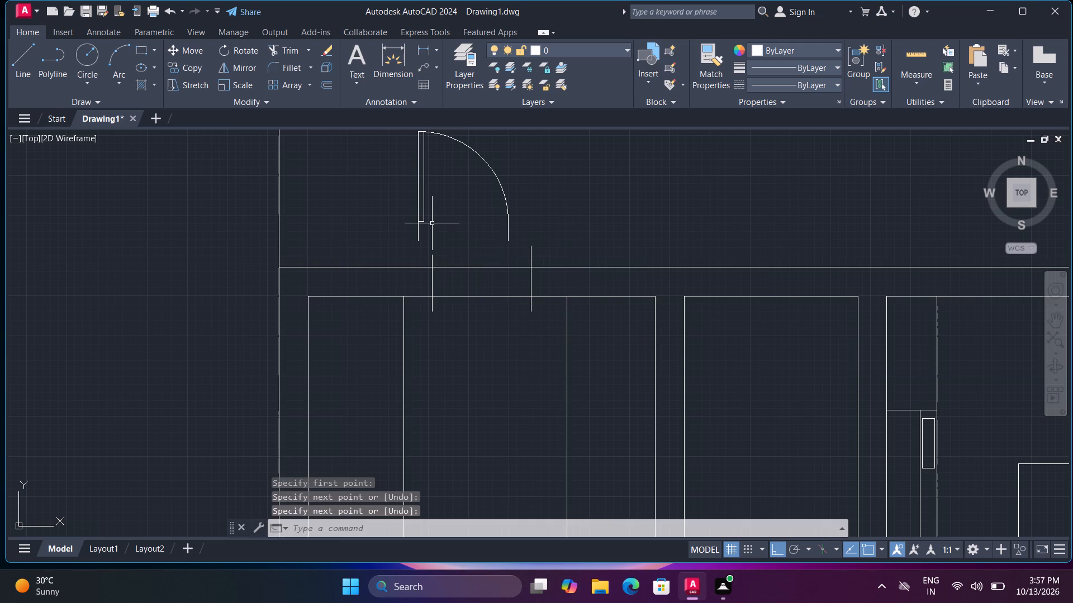
Move the door block by its hinge corner onto the midpoint of the first vertical line crossing the top wall.
key("l")
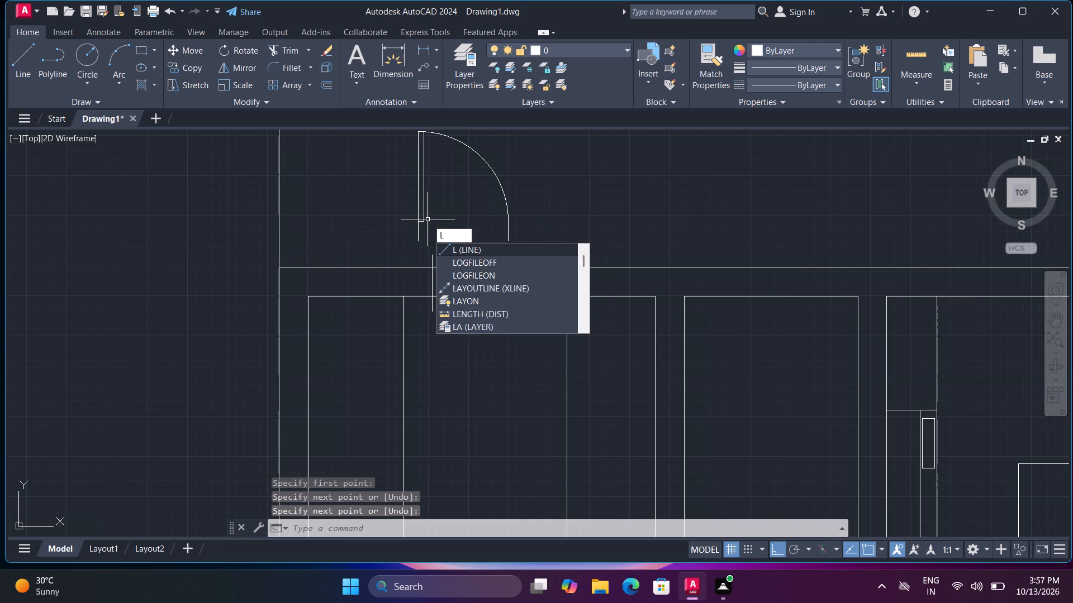
key("Escape")
type("m")
key("space")
left_click(422, 214)
key("space")
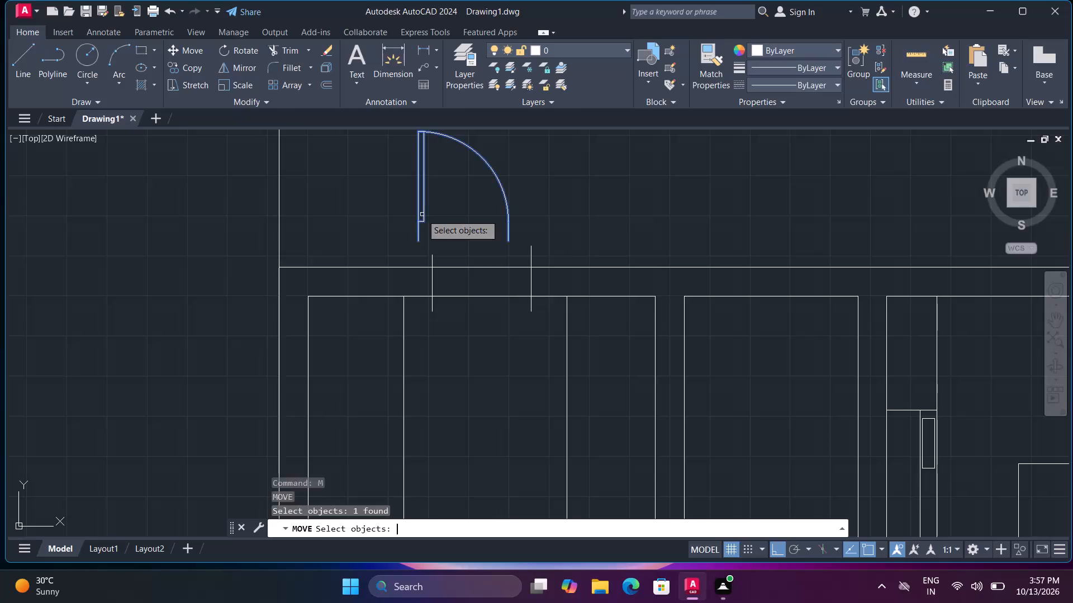
left_click(420, 239)
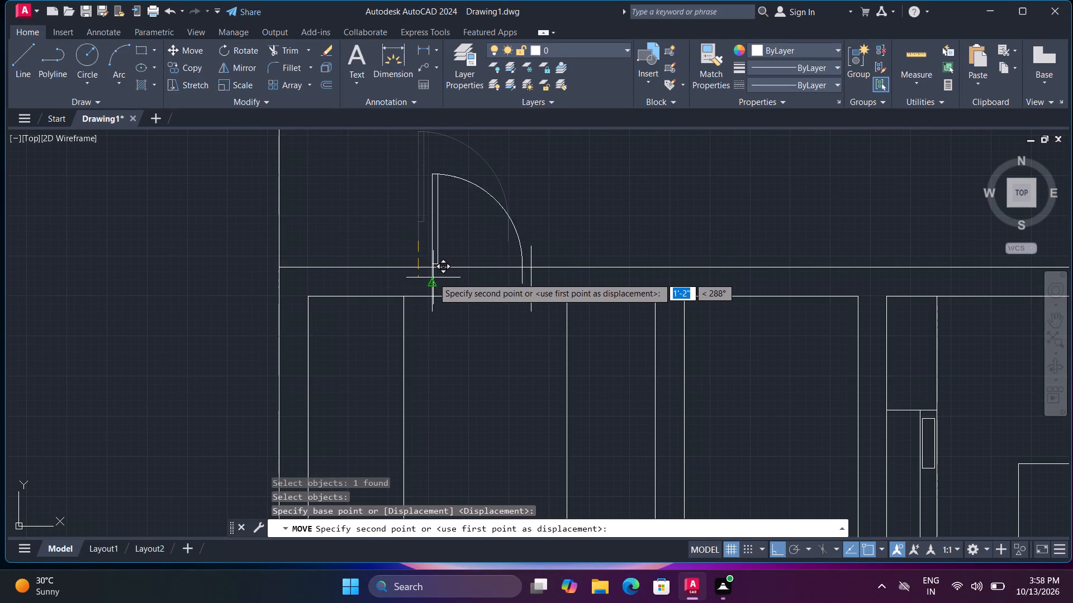
left_click(433, 281)
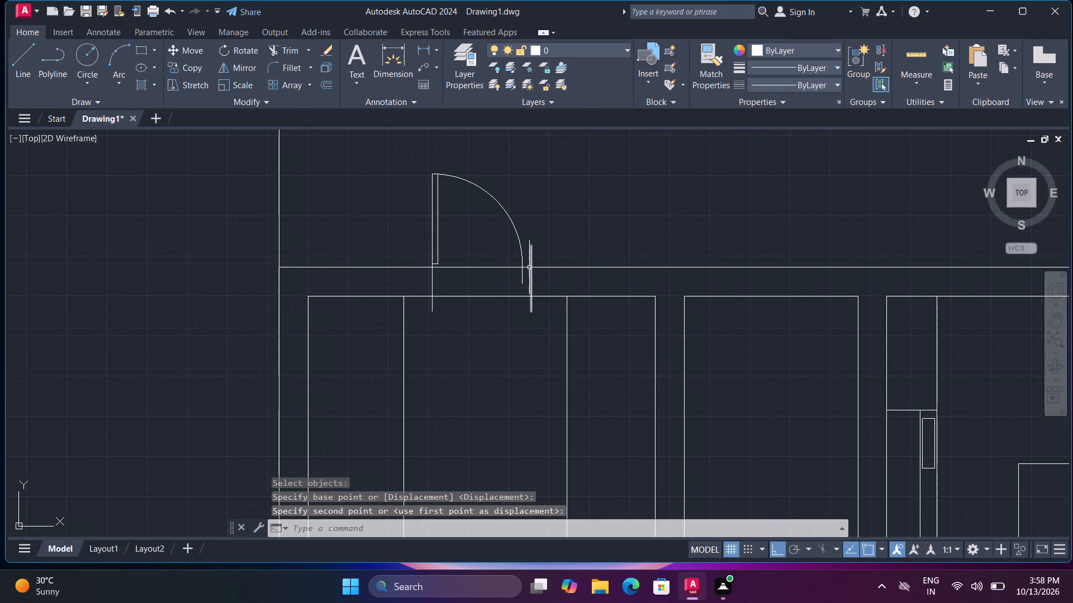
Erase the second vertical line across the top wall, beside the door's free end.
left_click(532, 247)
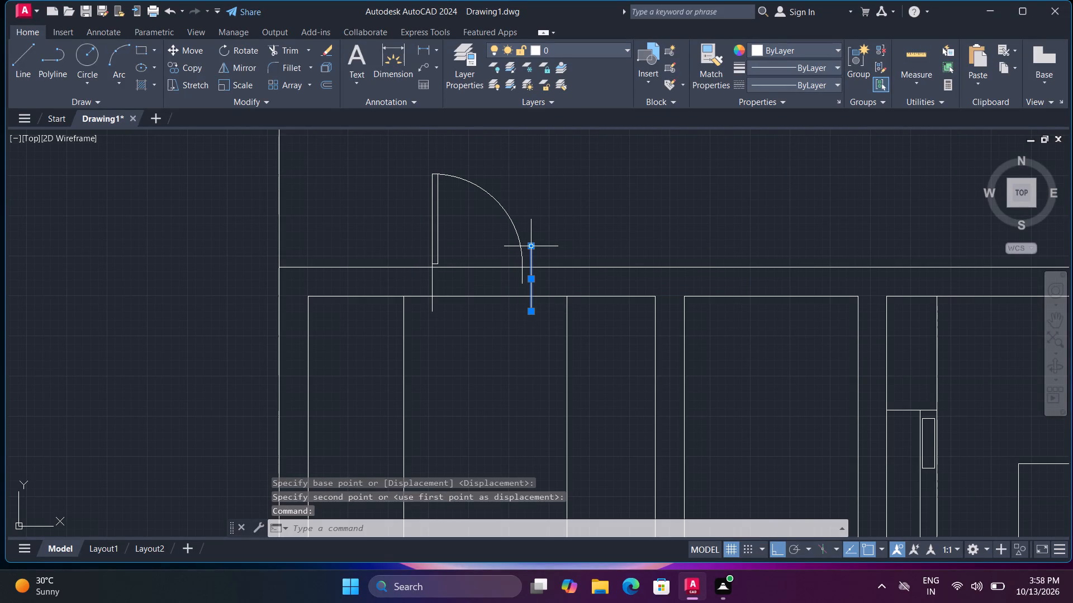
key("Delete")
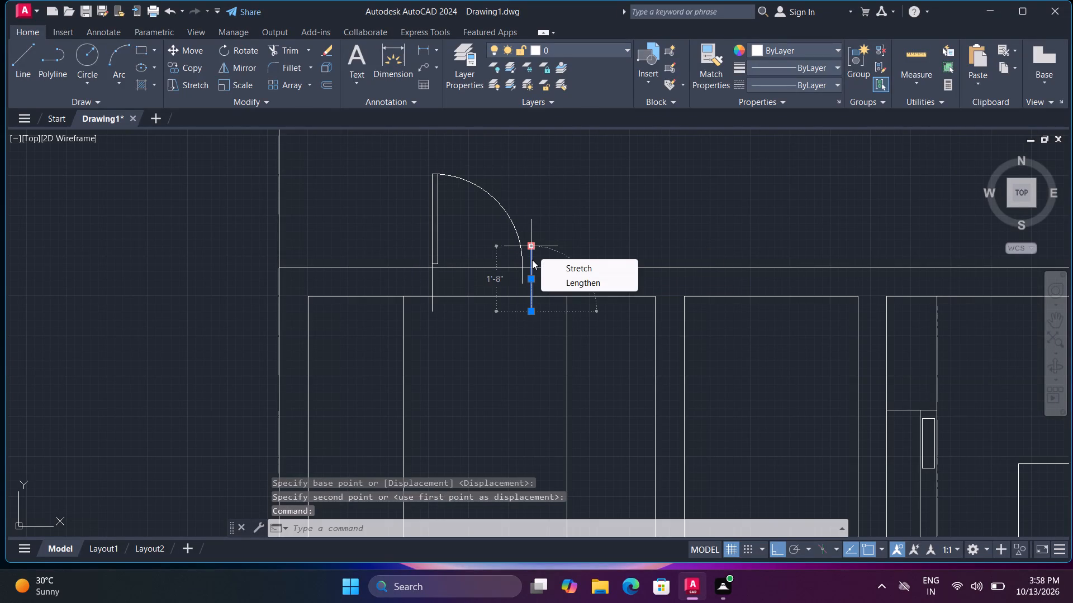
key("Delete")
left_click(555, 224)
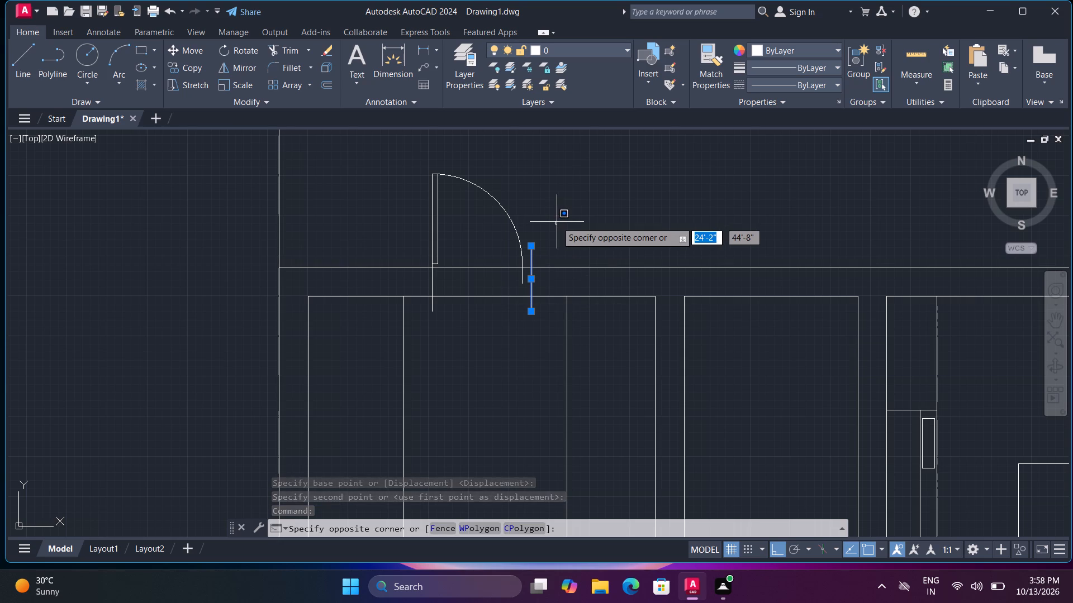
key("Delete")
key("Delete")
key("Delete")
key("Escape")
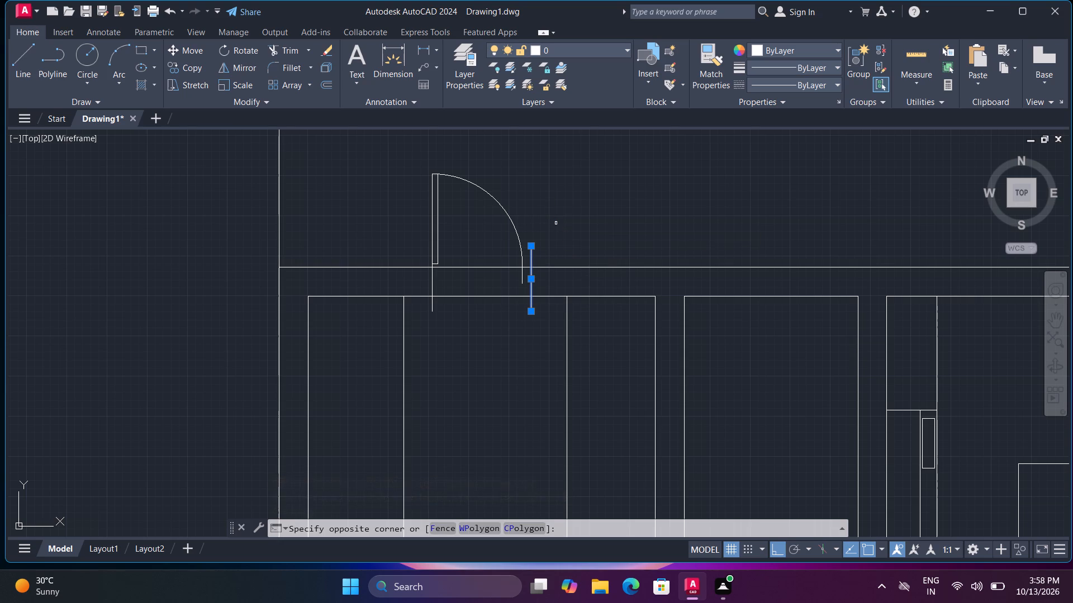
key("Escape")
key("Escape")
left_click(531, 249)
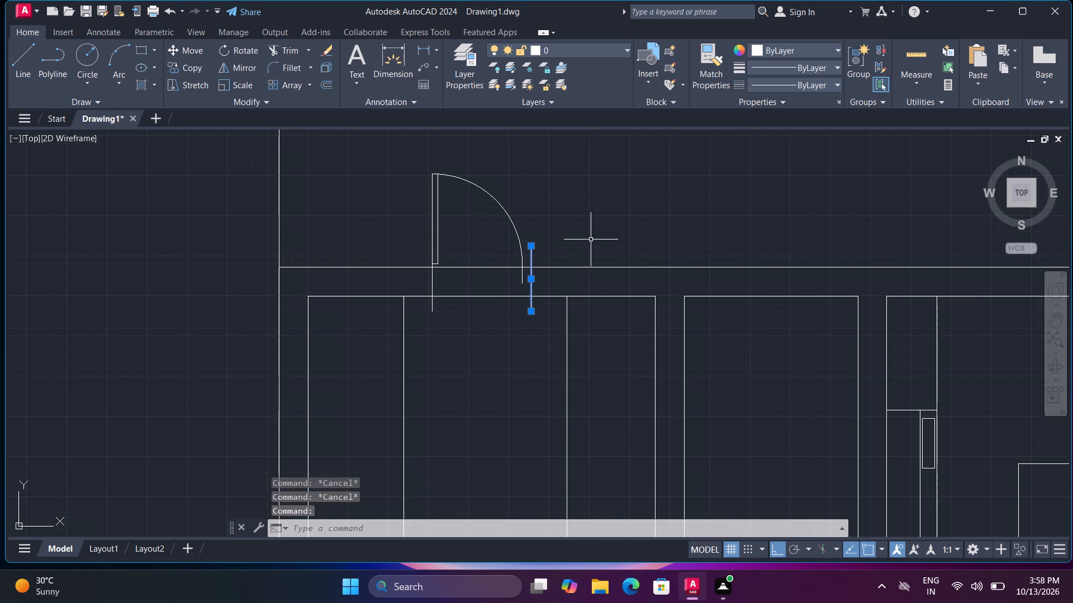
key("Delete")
Draw a vertical line from the door's free end down across the top wall's inner face into the upper-left room.
scroll(538, 305, "up", 1)
key("l")
key("space")
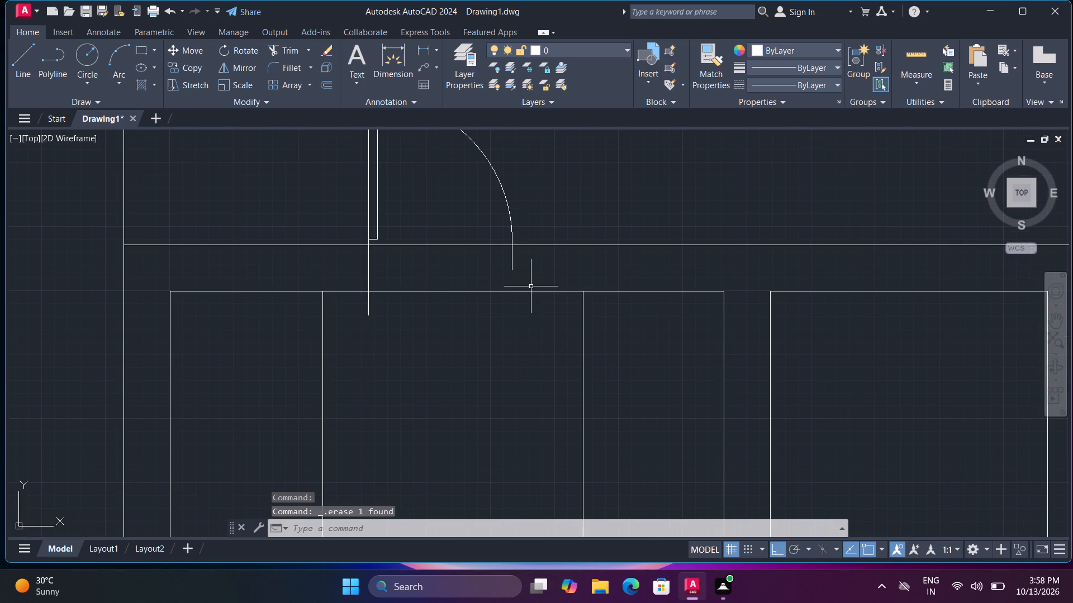
left_click(512, 270)
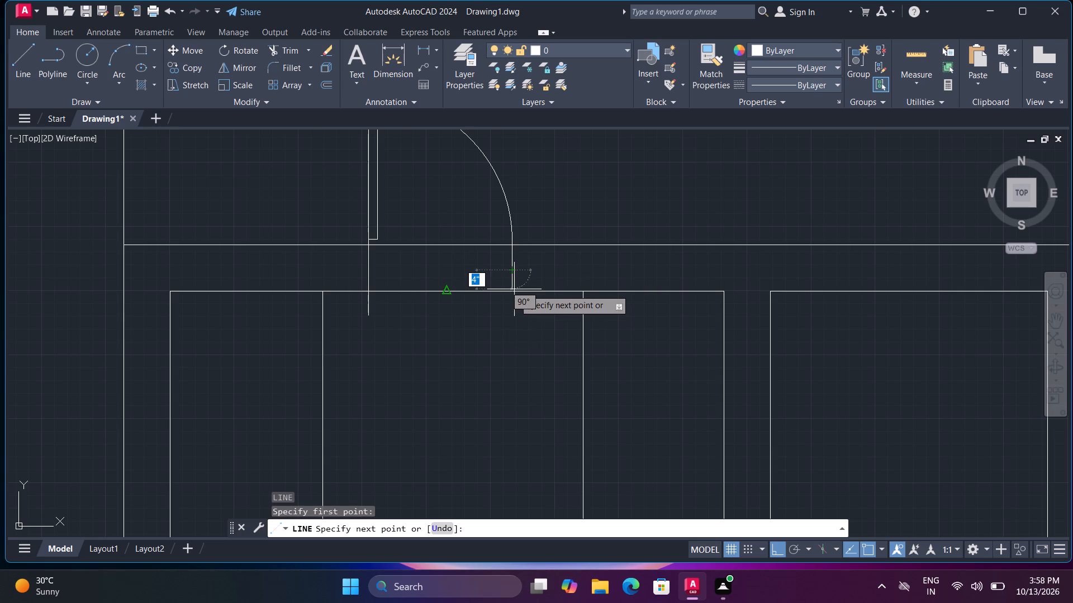
left_click(512, 331)
key("Escape")
Trim both jamb lines below the top wall's inner face and the wall's outer line between the jambs.
type("tr")
key("space")
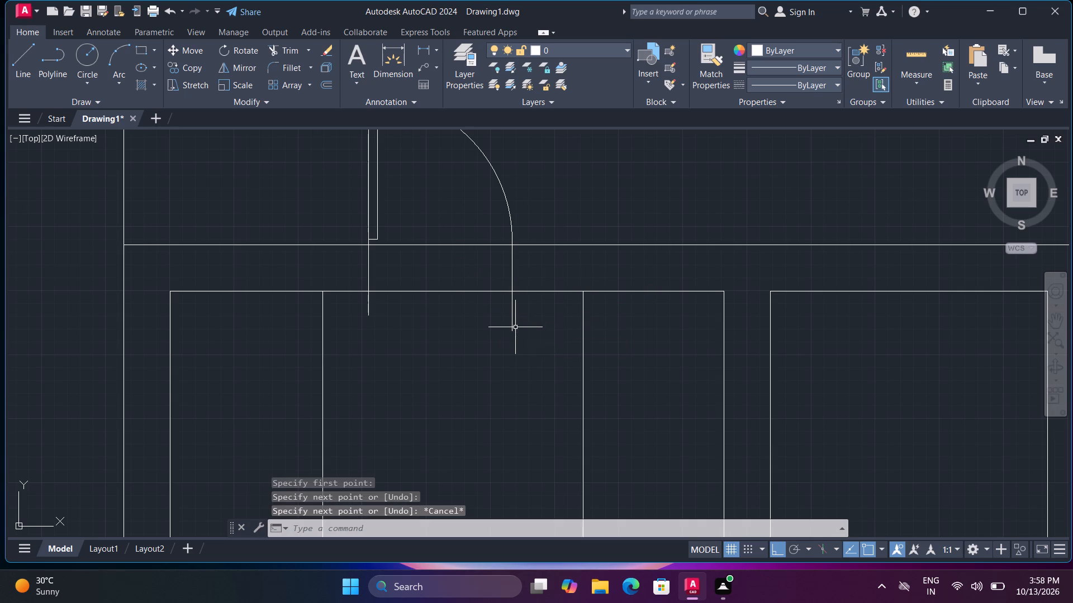
key("space")
left_click(521, 314)
left_click(495, 314)
left_click(343, 304)
left_click(391, 314)
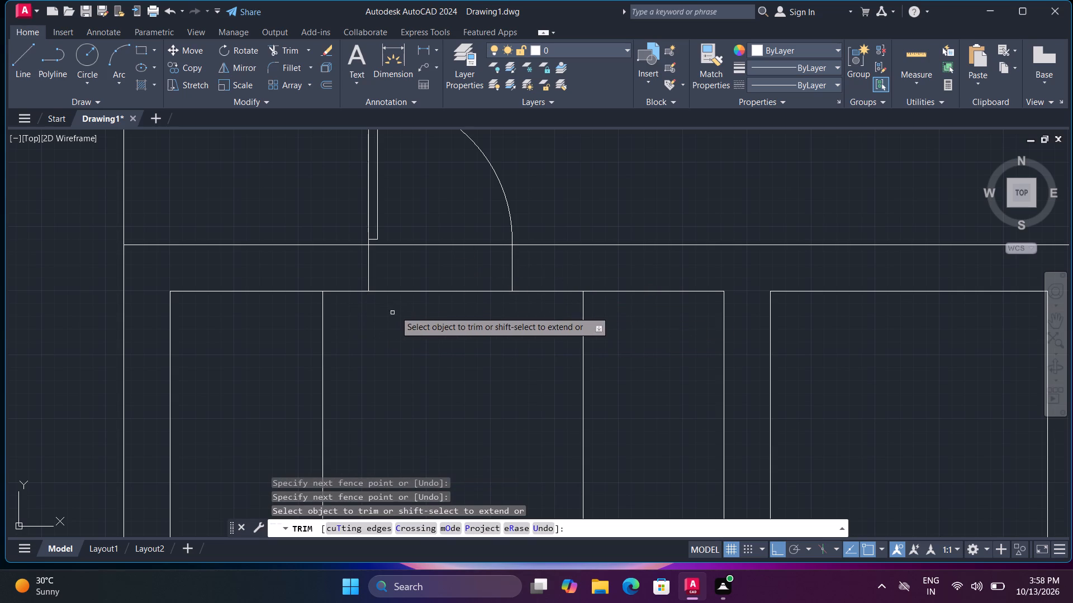
left_click(428, 266)
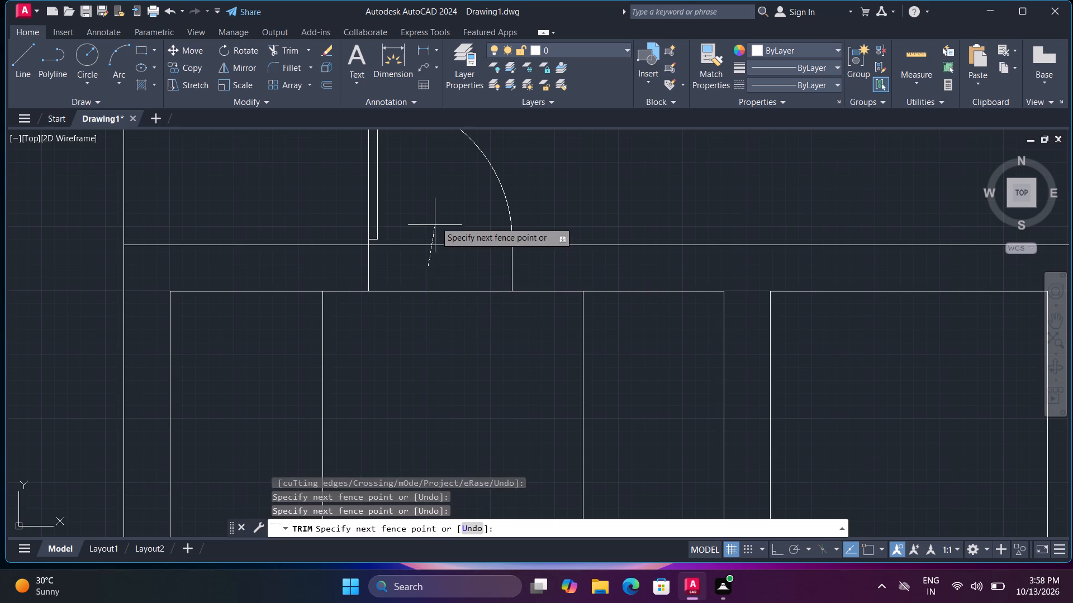
left_click(436, 221)
scroll(441, 229, "down", 1)
scroll(525, 246, "down", 1)
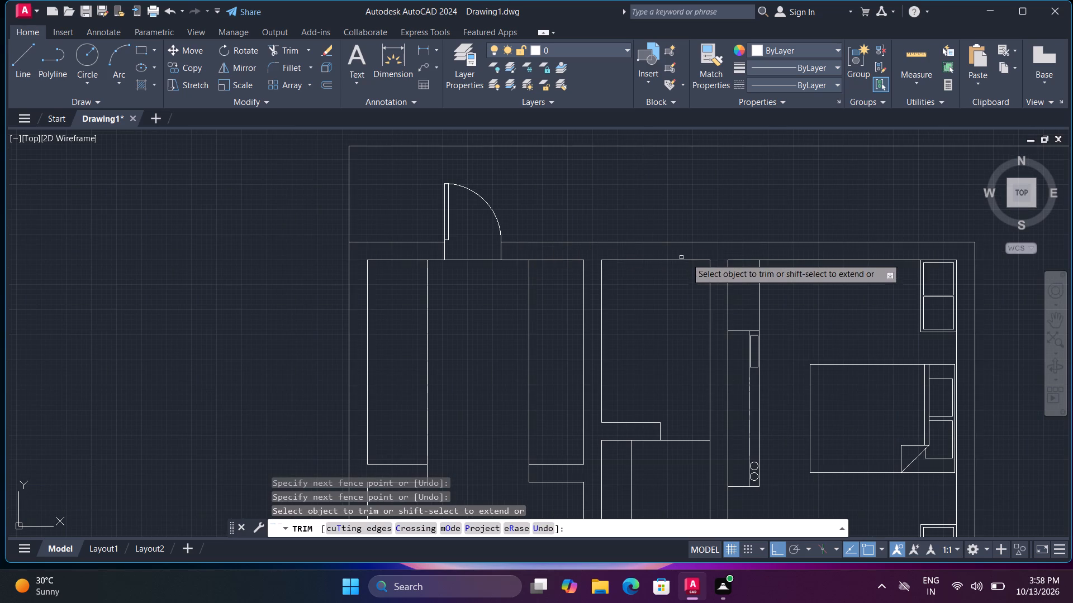
scroll(731, 261, "down", 1)
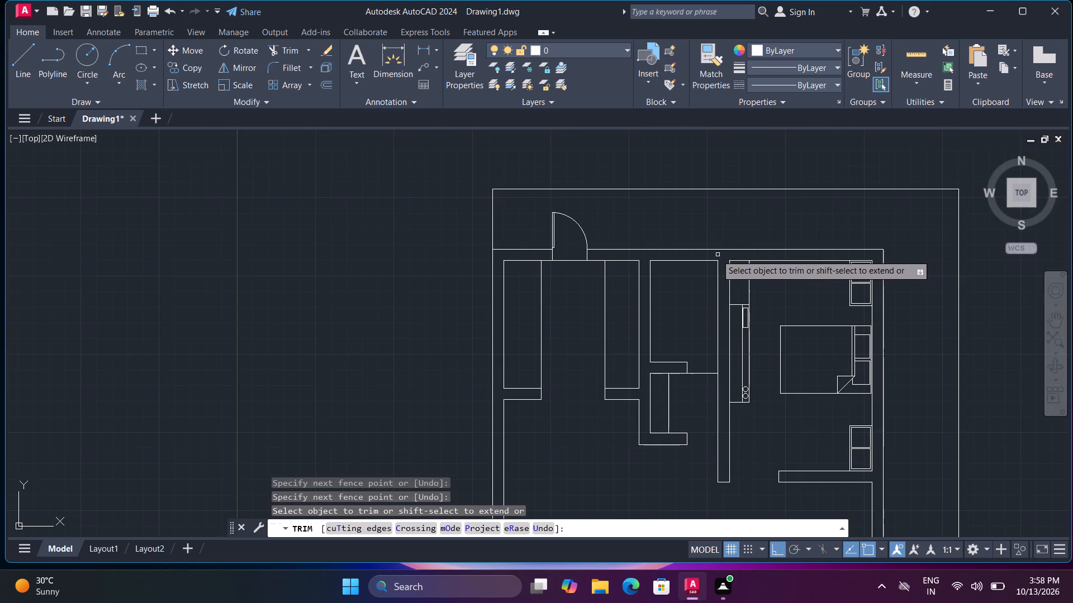
scroll(673, 260, "down", 2)
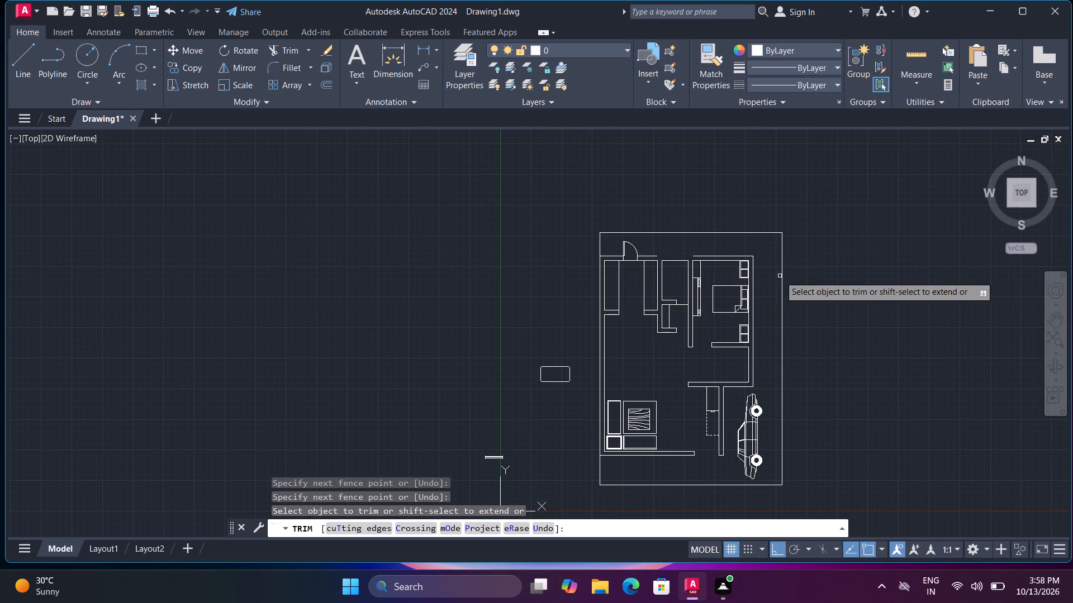
scroll(683, 271, "up", 2)
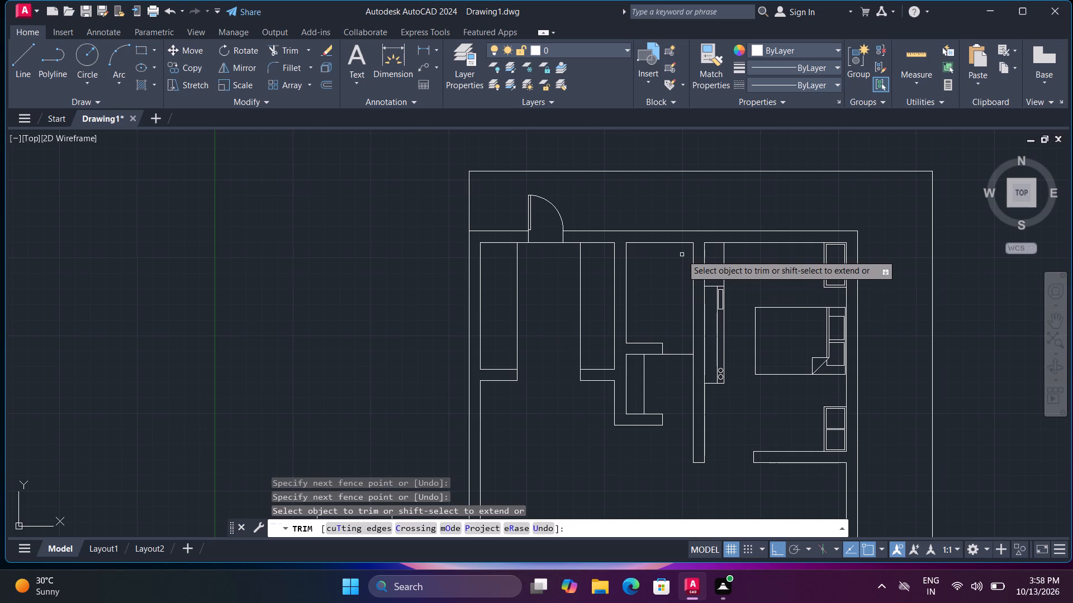
key("Escape")
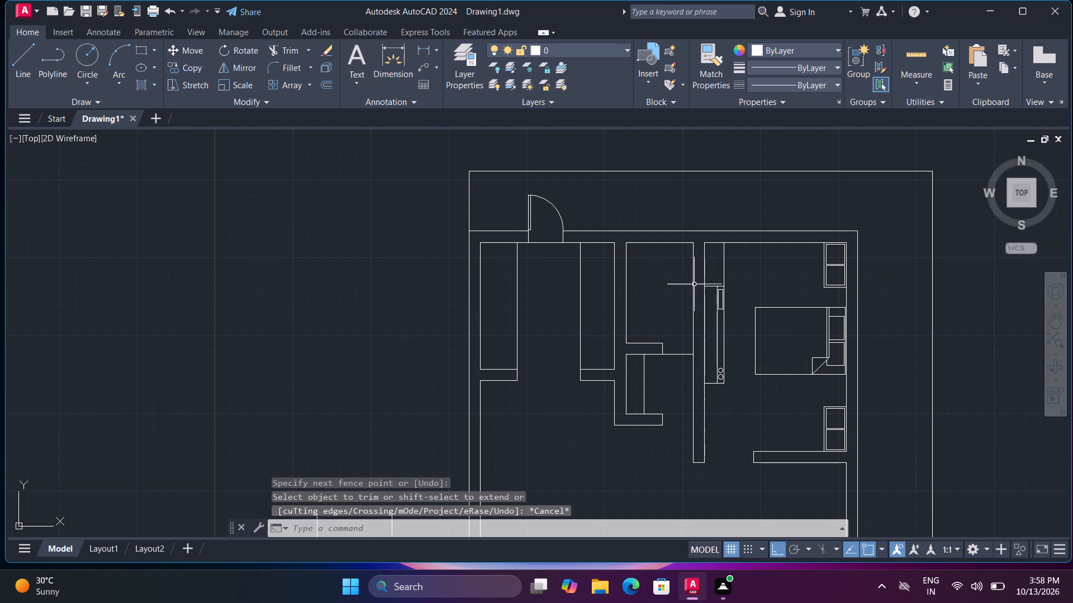
Copy the door block, with Ortho off, to the narrow upper-middle room, the bedroom entrance and the main entrance gap in the bottom wall.
left_click(559, 217)
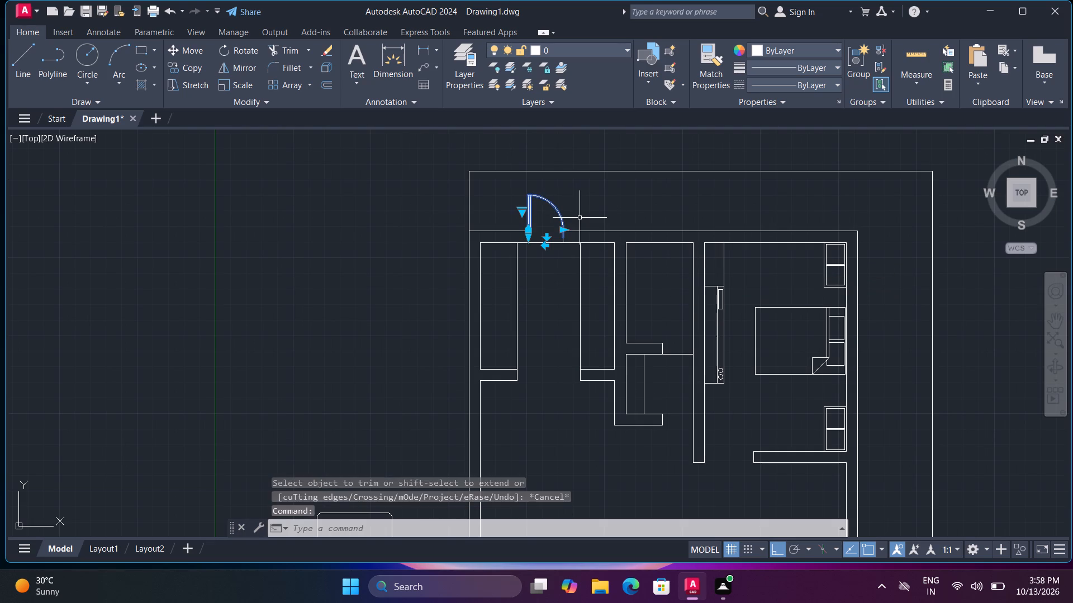
key("c")
type("o")
key("space")
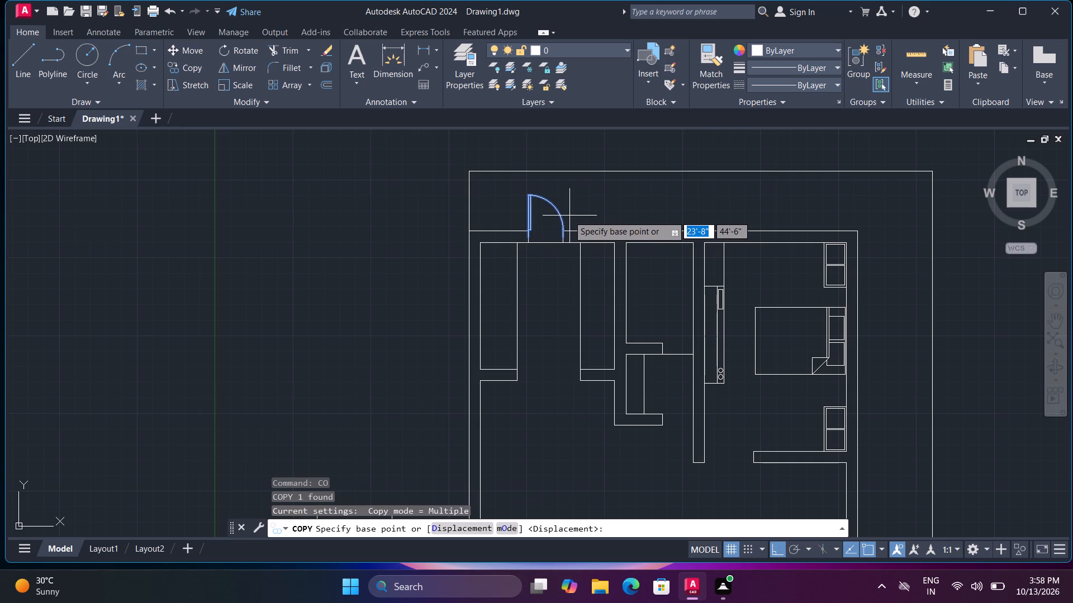
left_click(530, 196)
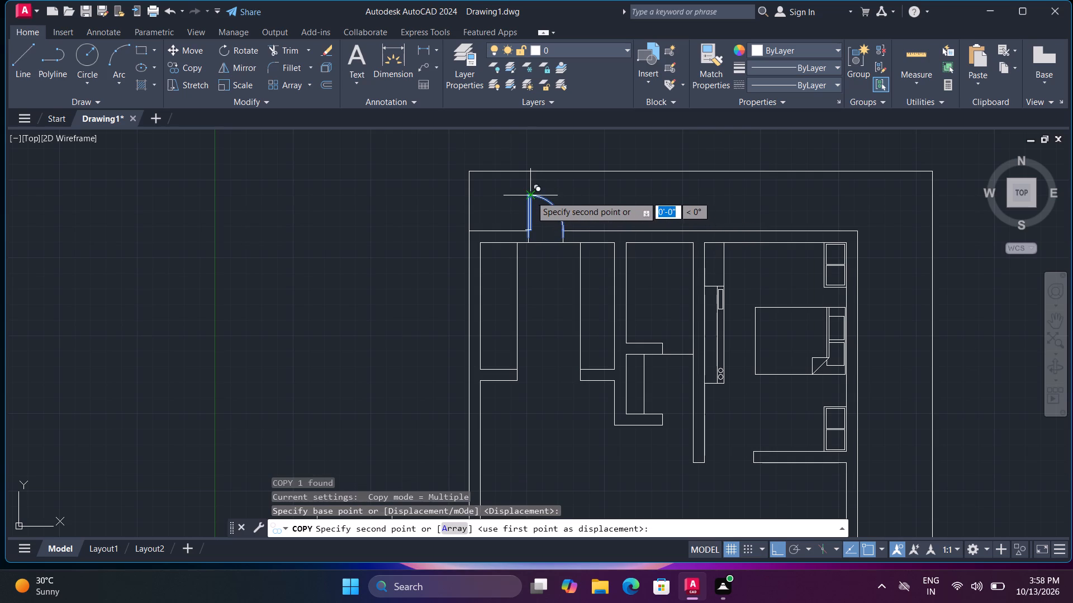
key("F8")
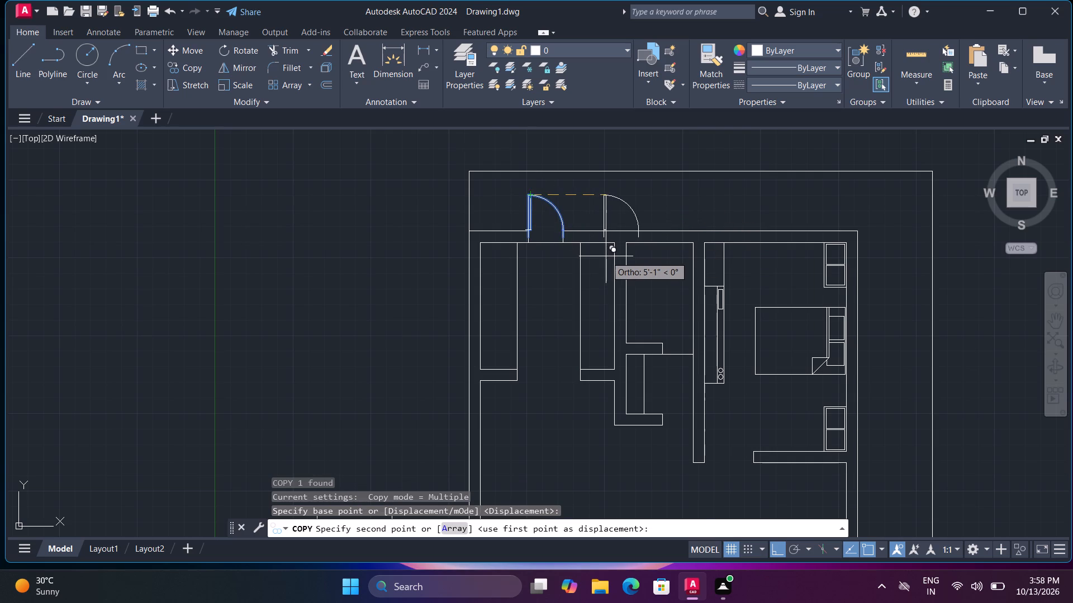
left_click(654, 300)
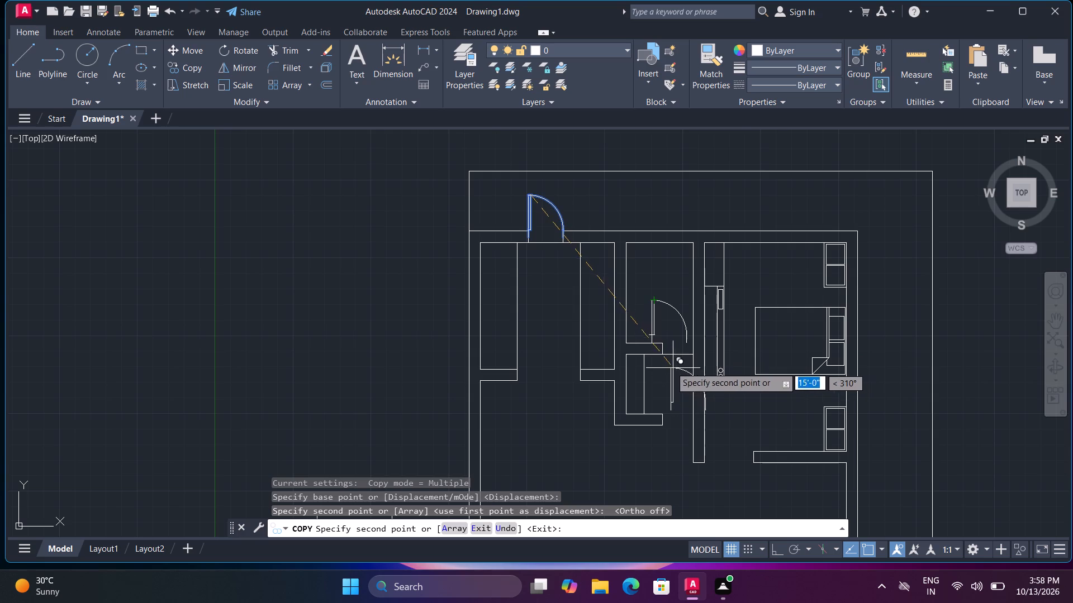
left_click(713, 408)
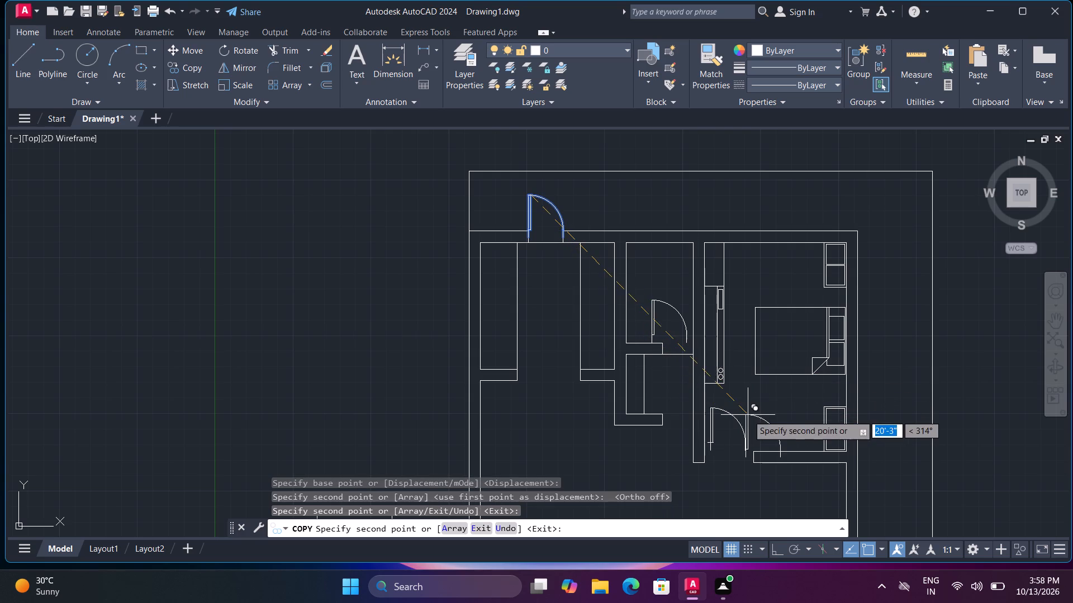
middle_click_drag(747, 414, 759, 257)
middle_click(759, 245)
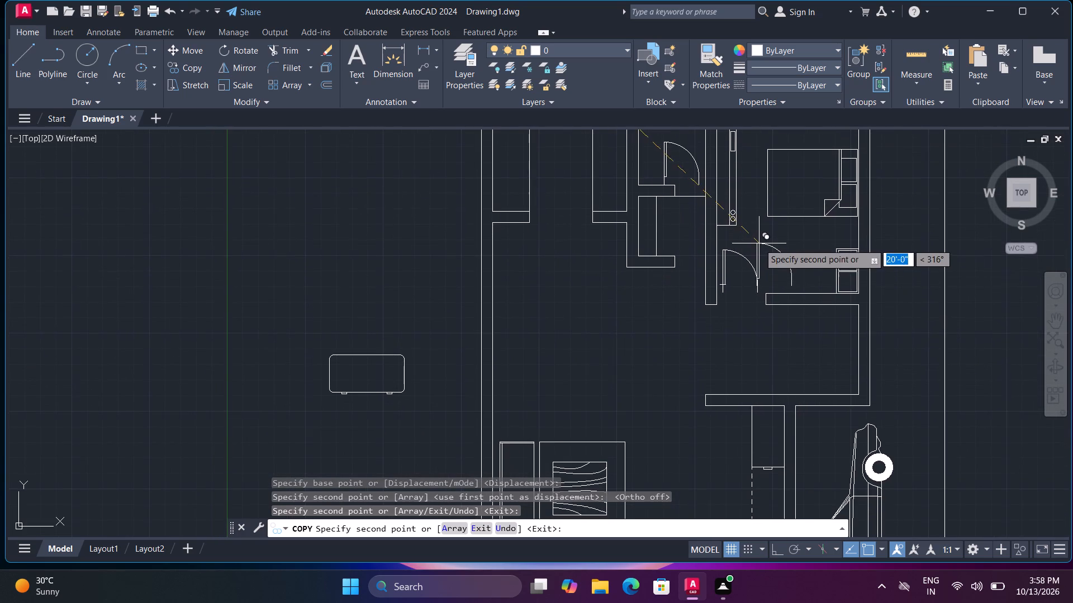
middle_click_drag(720, 386, 680, 173)
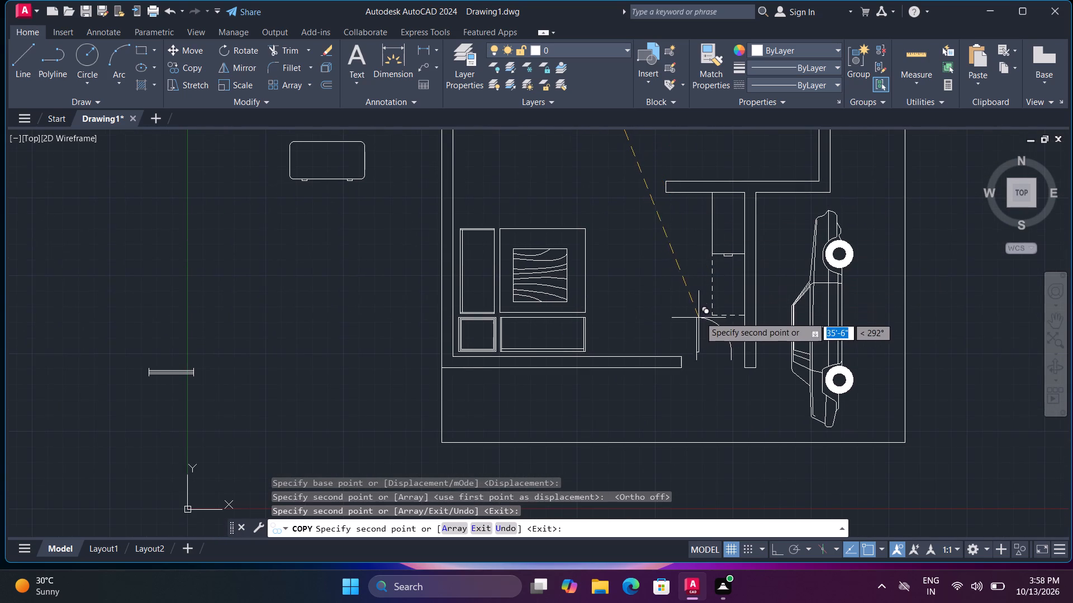
left_click(677, 299)
key("Escape")
key("Escape")
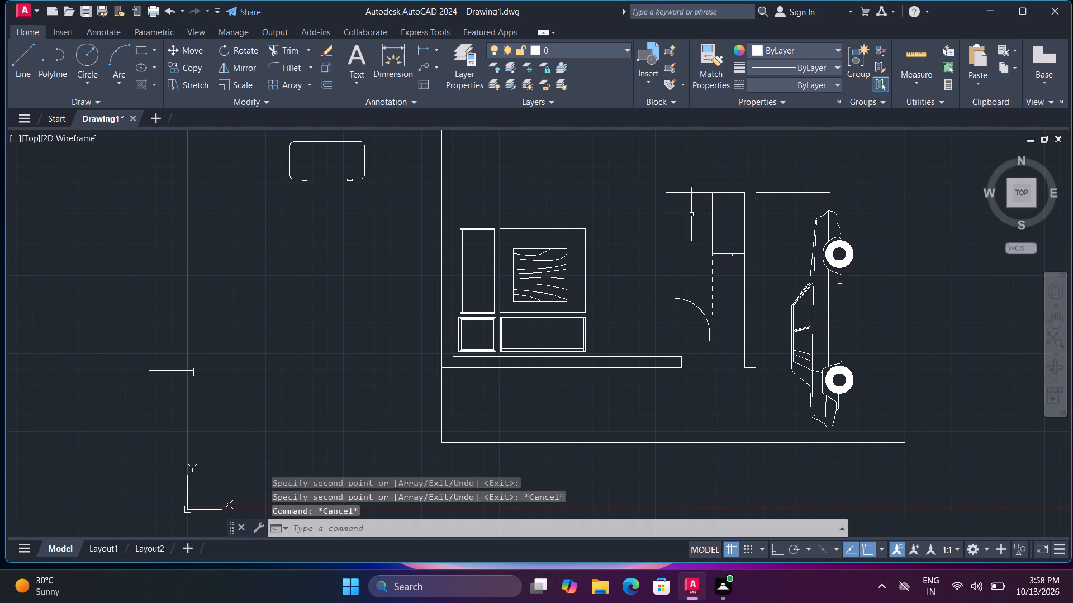
Flip the main entrance door copy horizontally so its hinge faces the wall beside the car.
left_click(677, 308)
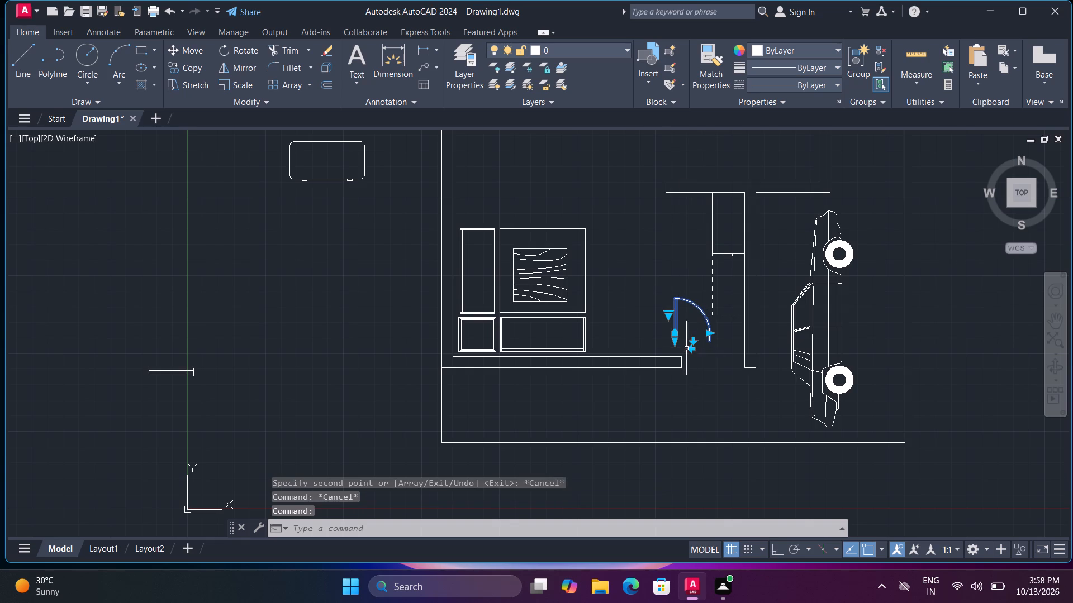
left_click(692, 350)
key("Escape")
Move the main entrance door by its hinge corner against the inner face of the wall beside the car, near its lower end.
left_click(710, 336)
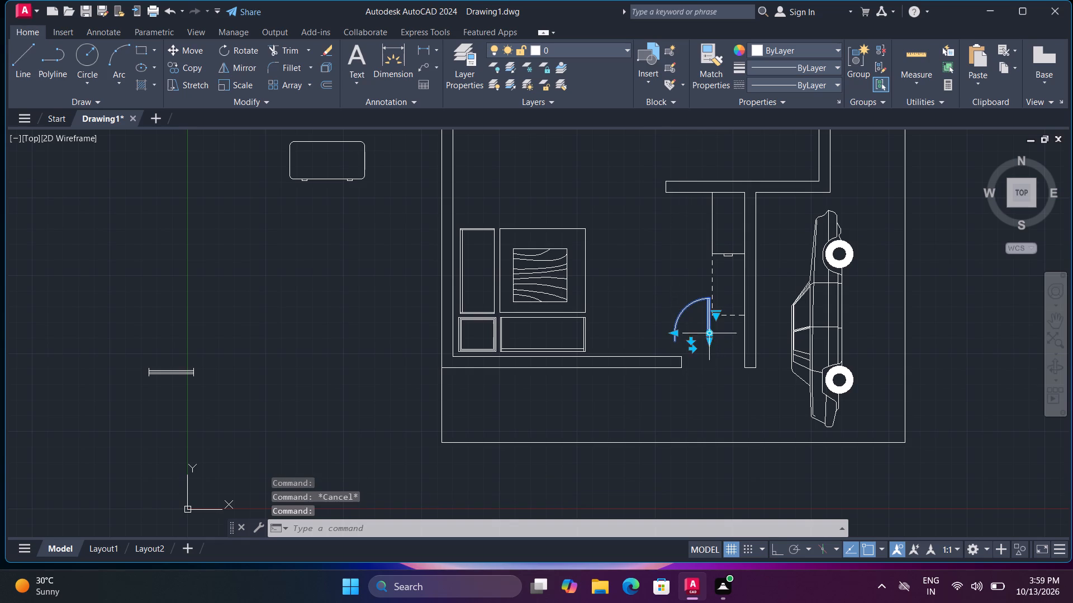
type("m")
key("space")
scroll(705, 341, "up", 3)
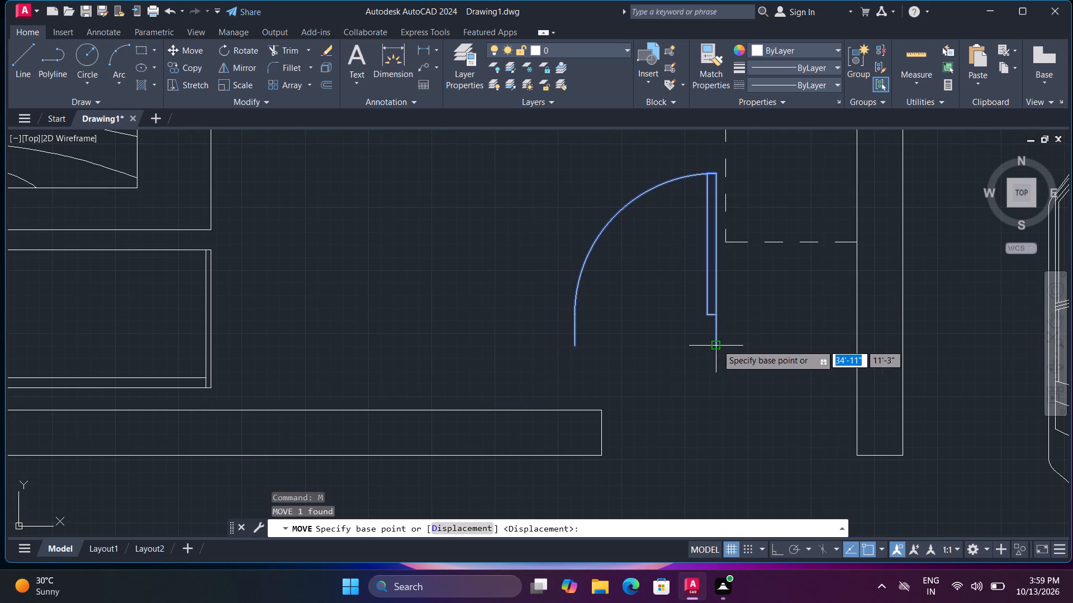
left_click(717, 344)
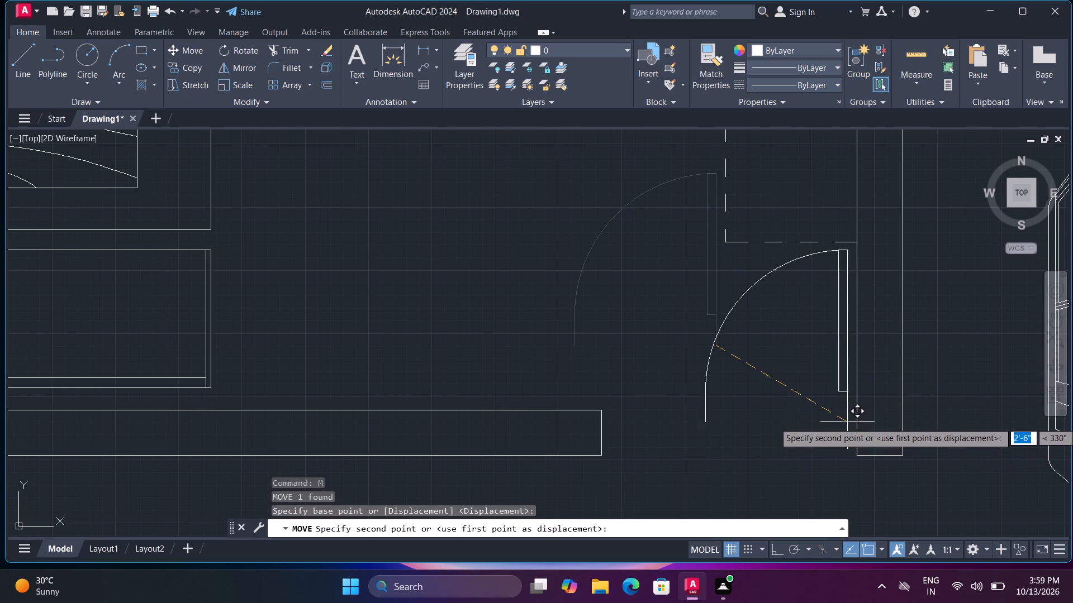
middle_click_drag(841, 413, 642, 326)
left_click(658, 344)
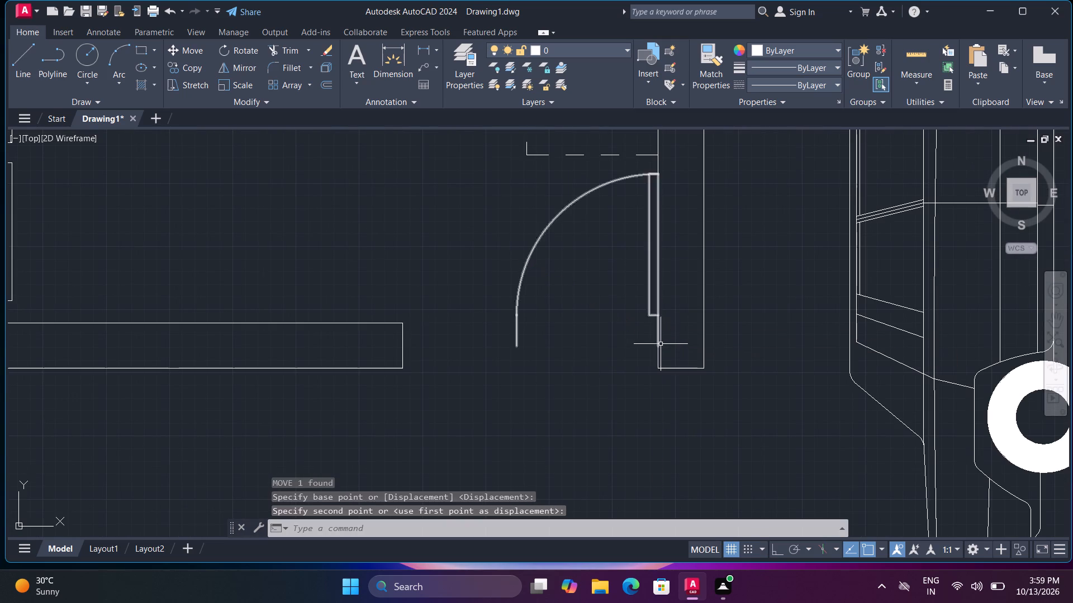
Stretch the main entrance door slightly wider, moving its free edge away from the wall beside the car.
scroll(591, 320, "down", 1)
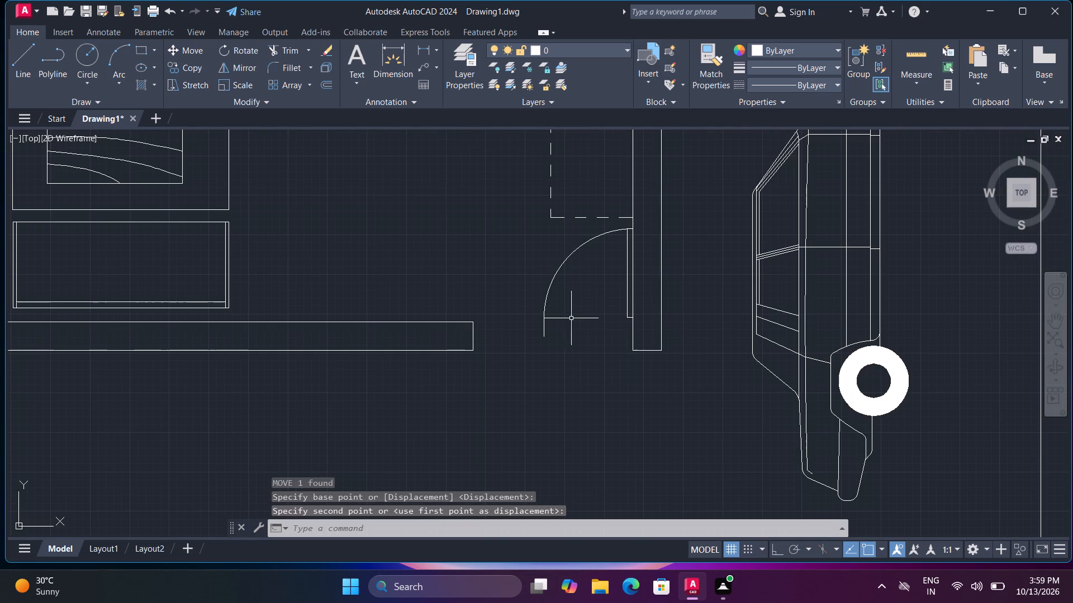
left_click(545, 313)
left_click(544, 320)
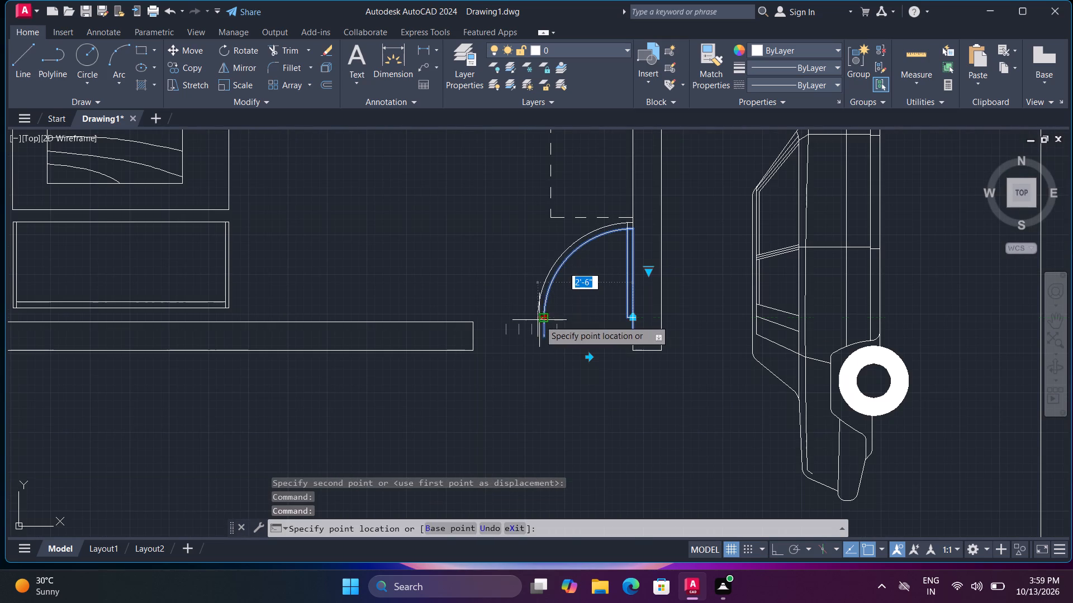
left_click(530, 319)
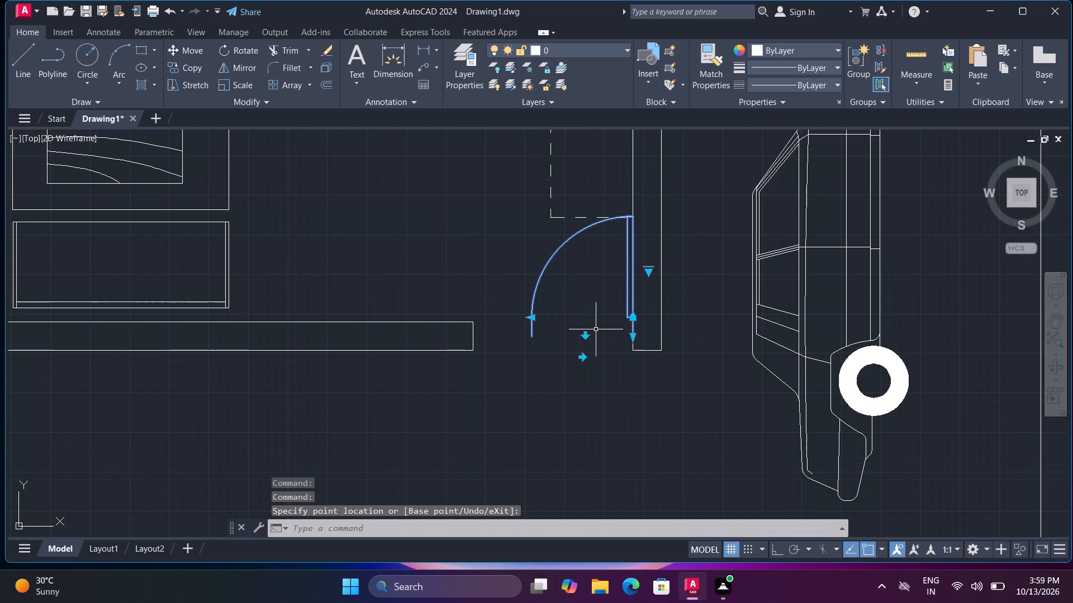
Scale down the dashed-outline block above the main entrance door from its upper wall-side corner, clearing the door swing.
middle_click_drag(611, 270, 576, 430)
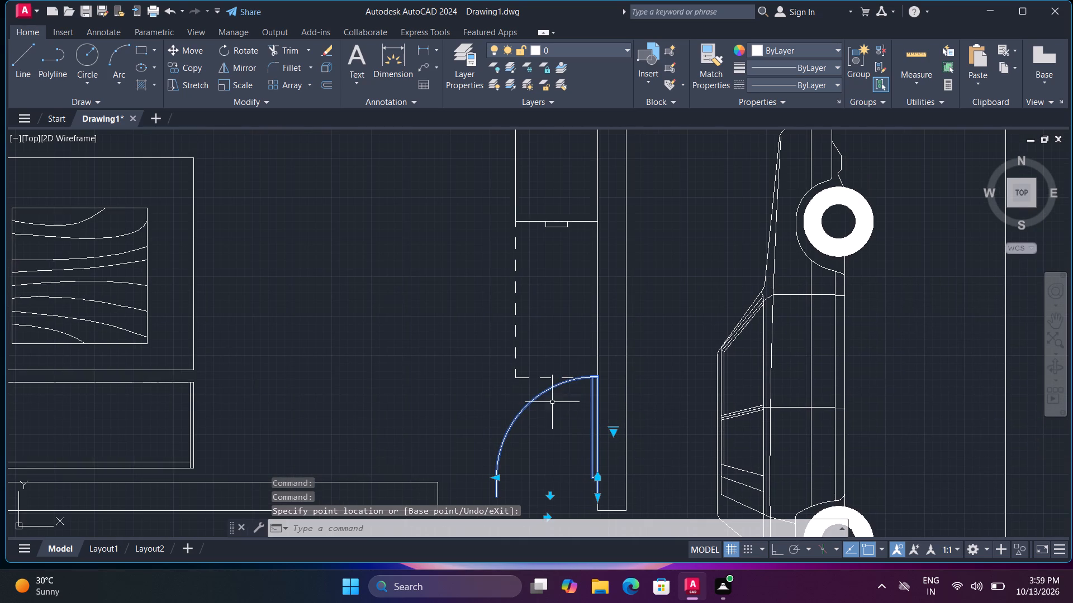
left_click(514, 280)
scroll(517, 281, "down", 1)
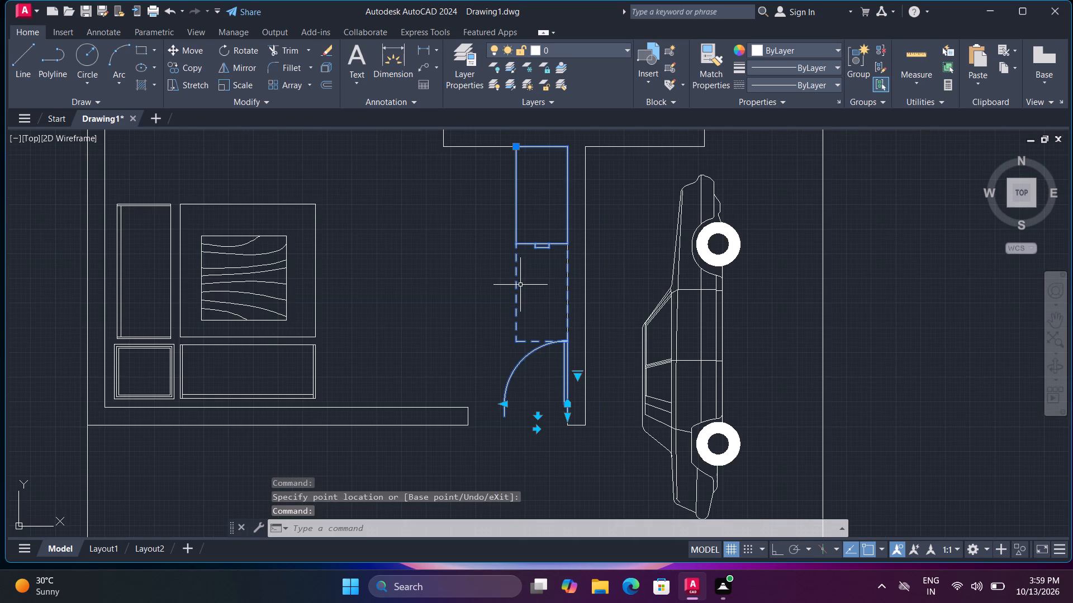
key("Escape")
left_click(517, 284)
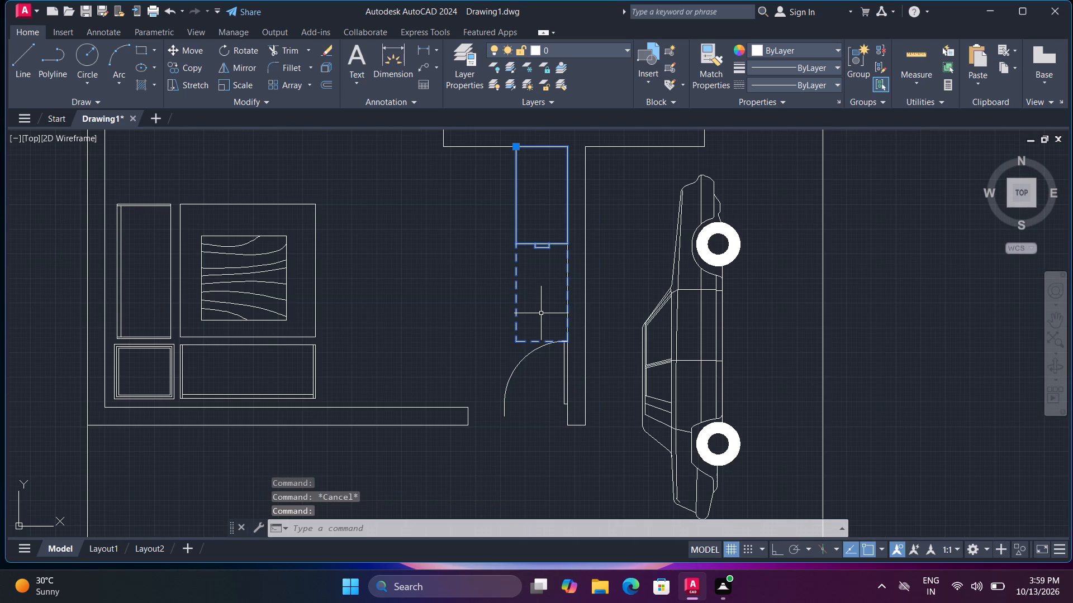
type("sc")
key("space")
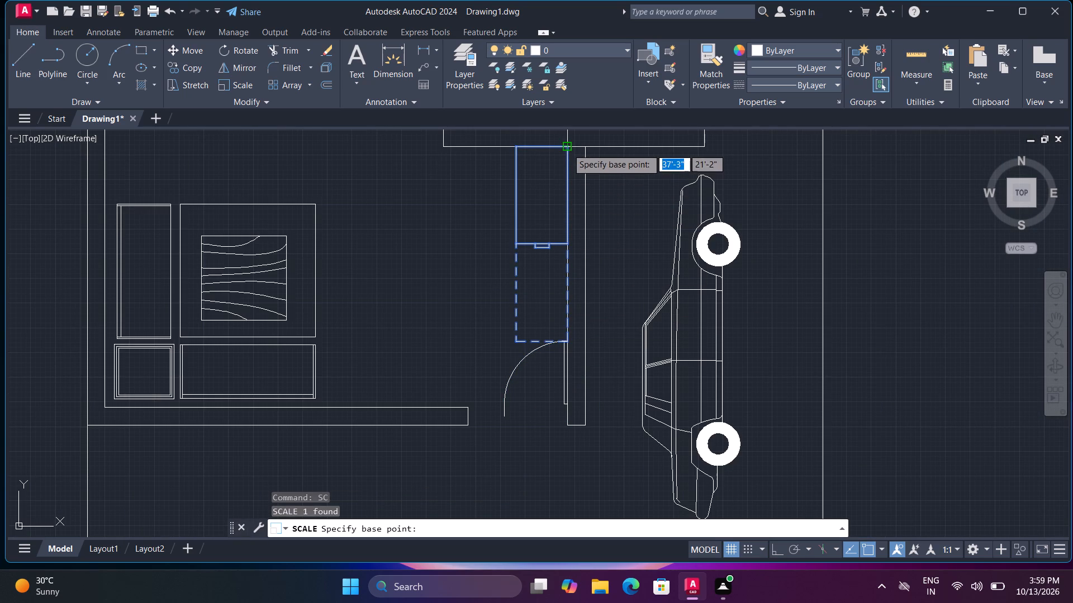
left_click(567, 149)
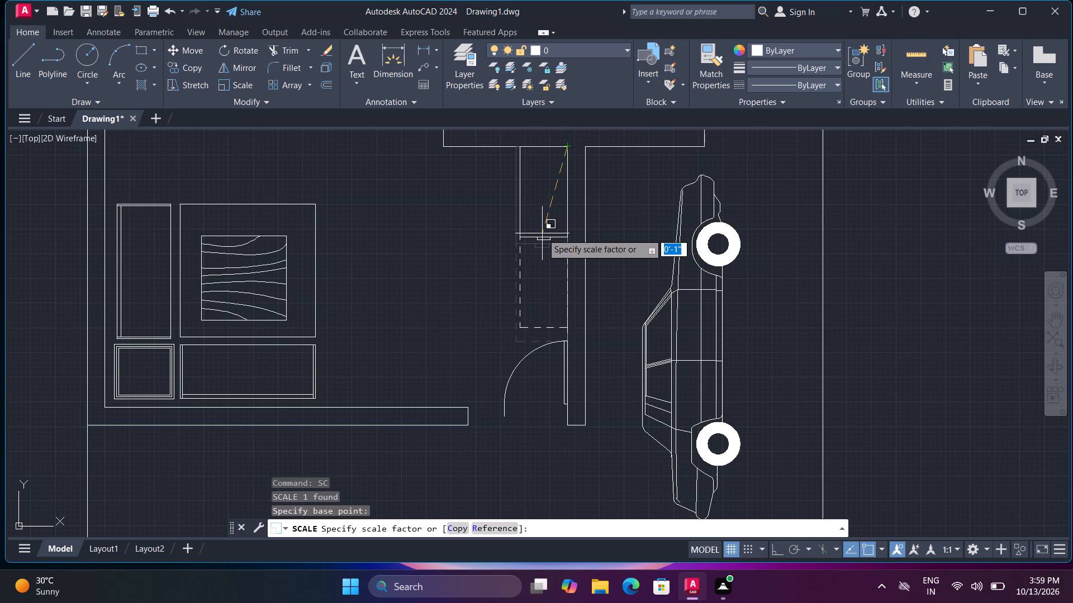
left_click(548, 231)
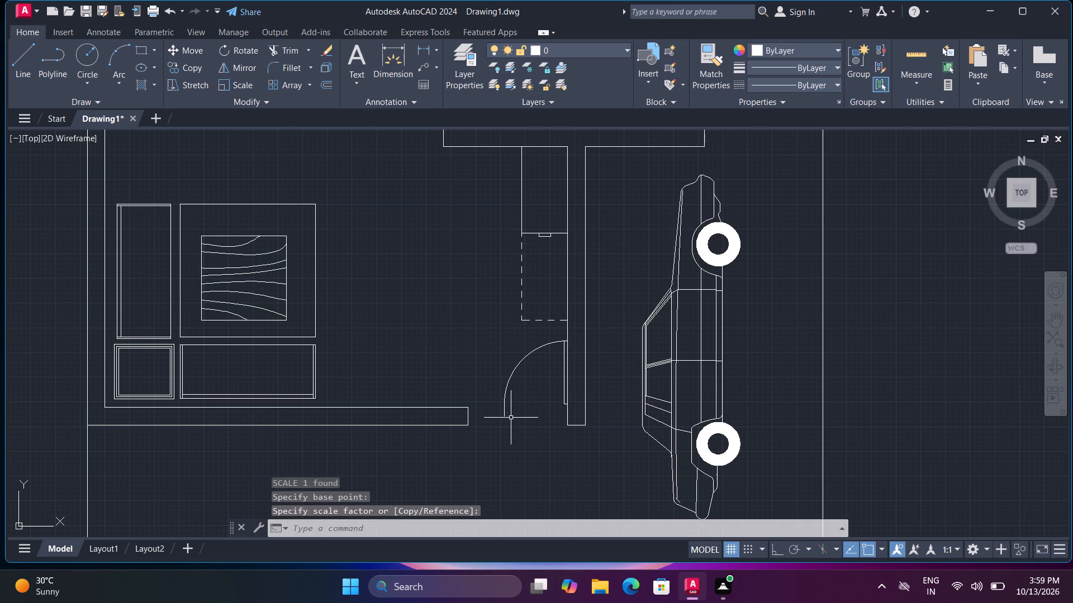
key("Escape")
key("Escape")
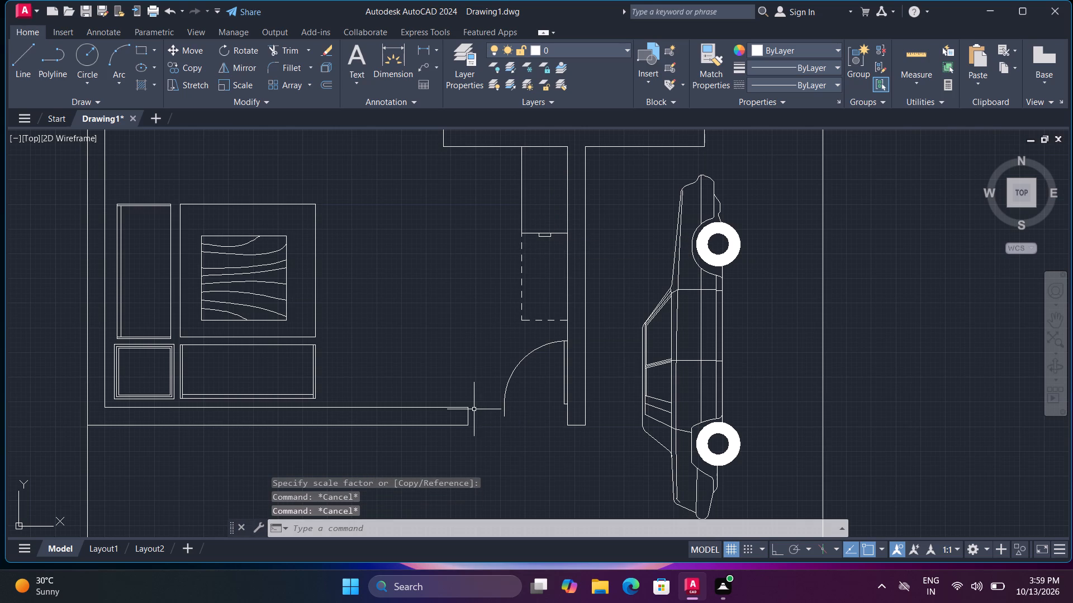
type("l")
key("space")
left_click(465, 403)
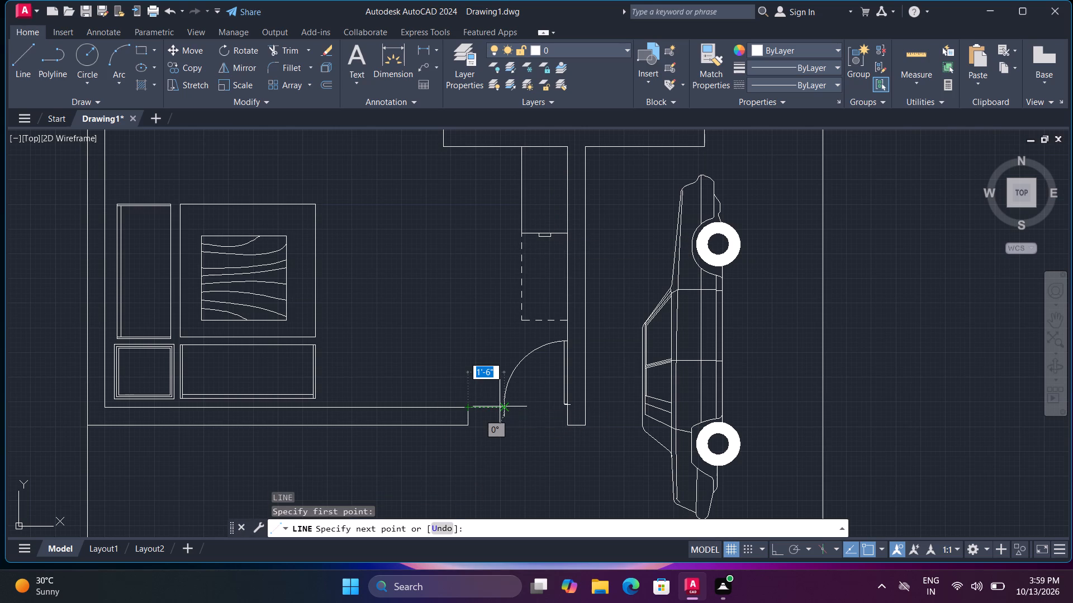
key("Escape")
Extend the bottom wall's inner line to the main entrance door and its outer line to the wall beside the car.
type("ex")
key("space")
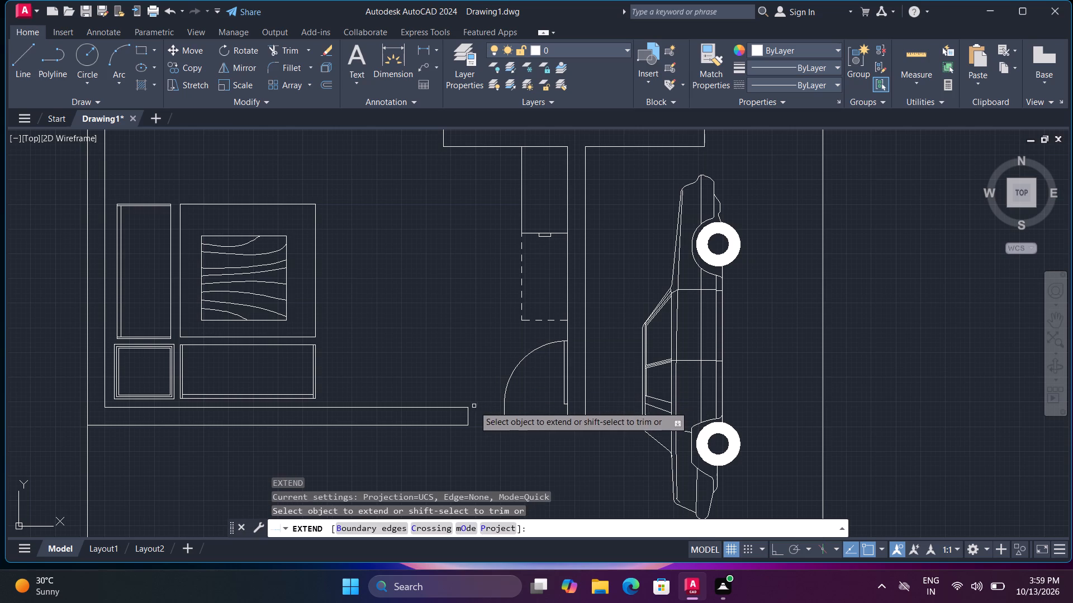
left_click(464, 409)
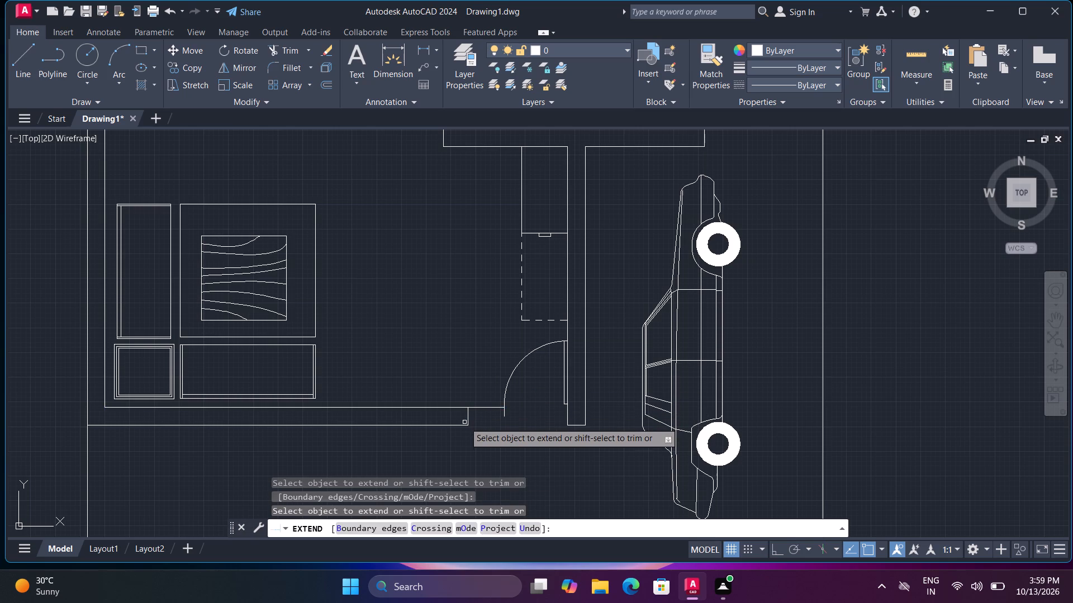
left_click(464, 425)
key("Escape")
With Ortho on, draw a vertical jamb line from the main entrance door's free edge down past the bottom wall's outer line.
scroll(521, 425, "up", 1)
type("l")
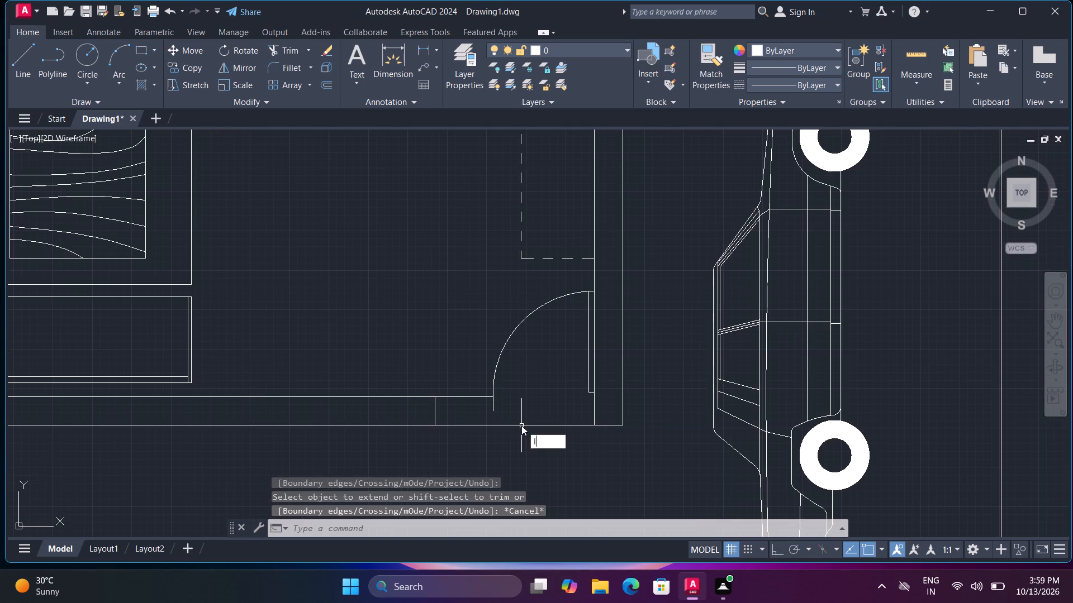
key("space")
left_click(495, 410)
left_click(501, 452)
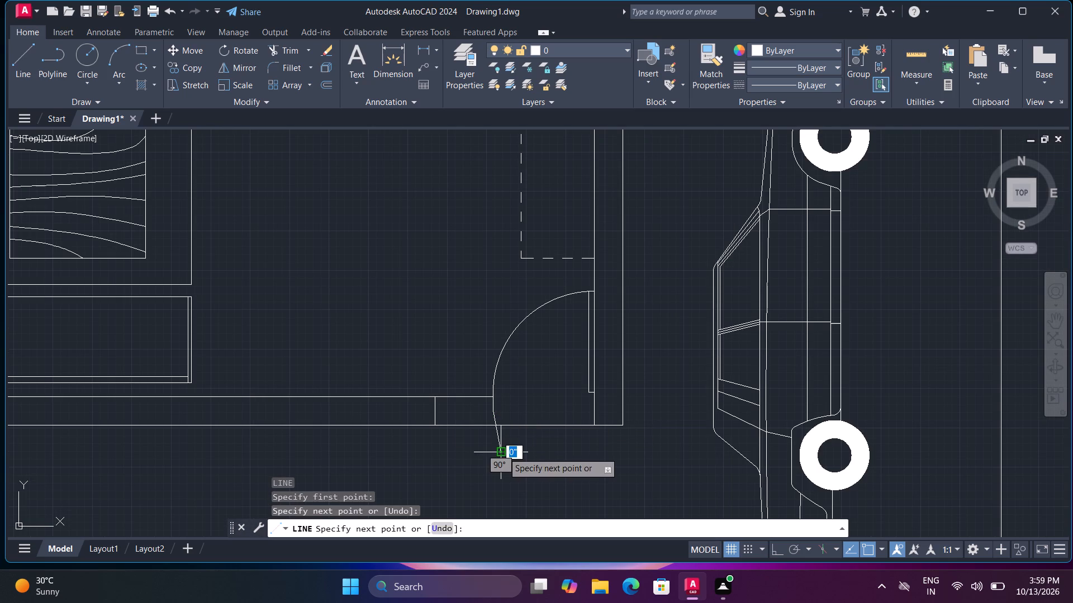
key("ctrl+z")
key("F8")
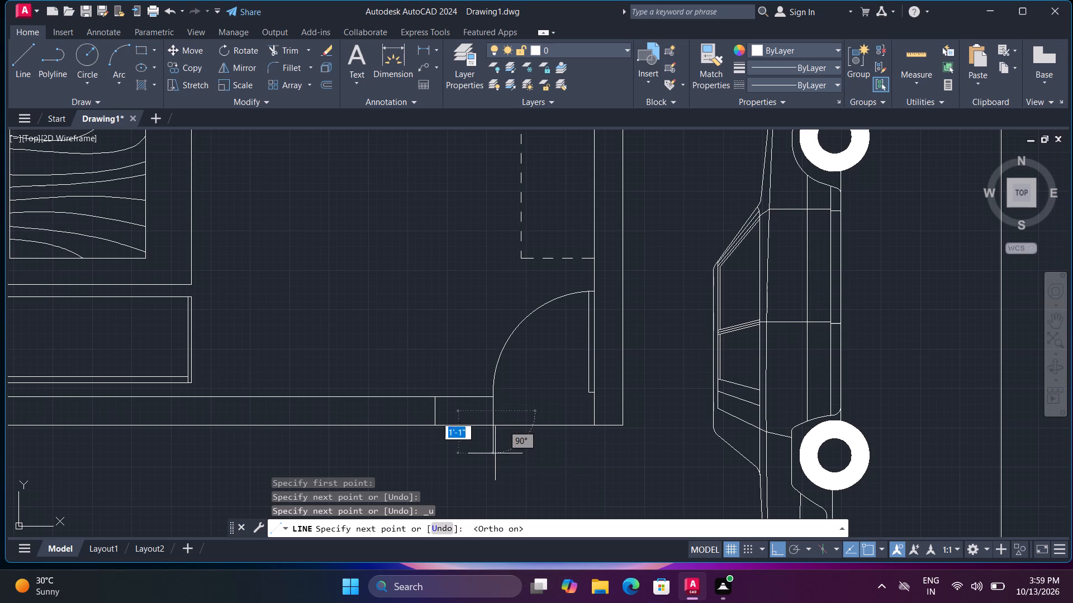
left_click(500, 460)
key("Escape")
Trim the new jamb line below the bottom wall's outer face and remove the old wall end line.
type("tr")
key("space")
key("space")
left_click(501, 452)
left_click(489, 447)
left_click_drag(419, 410, 428, 411)
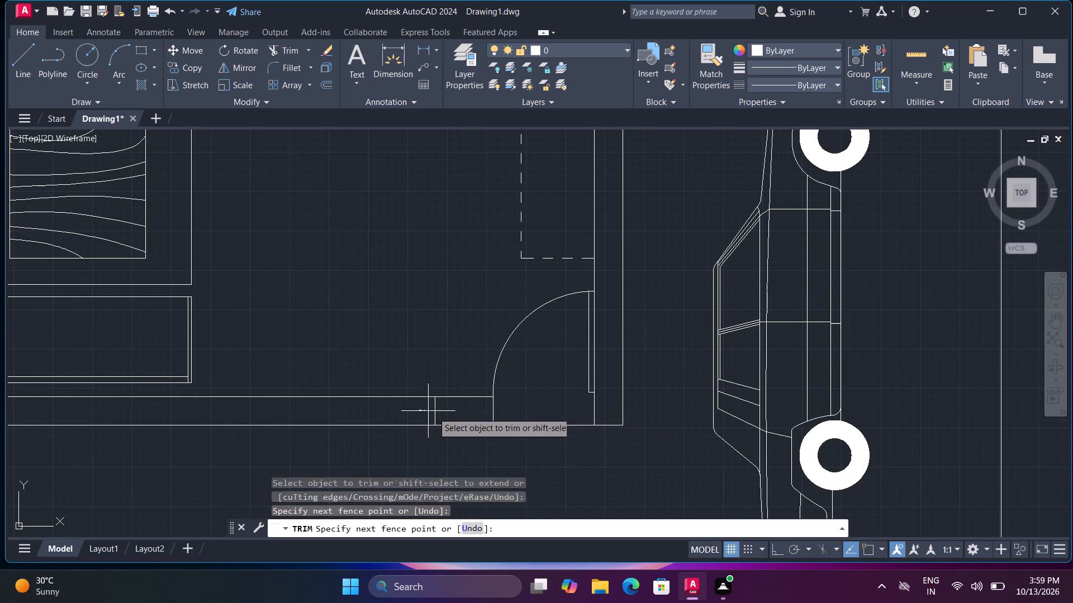
left_click(453, 416)
left_click(561, 445)
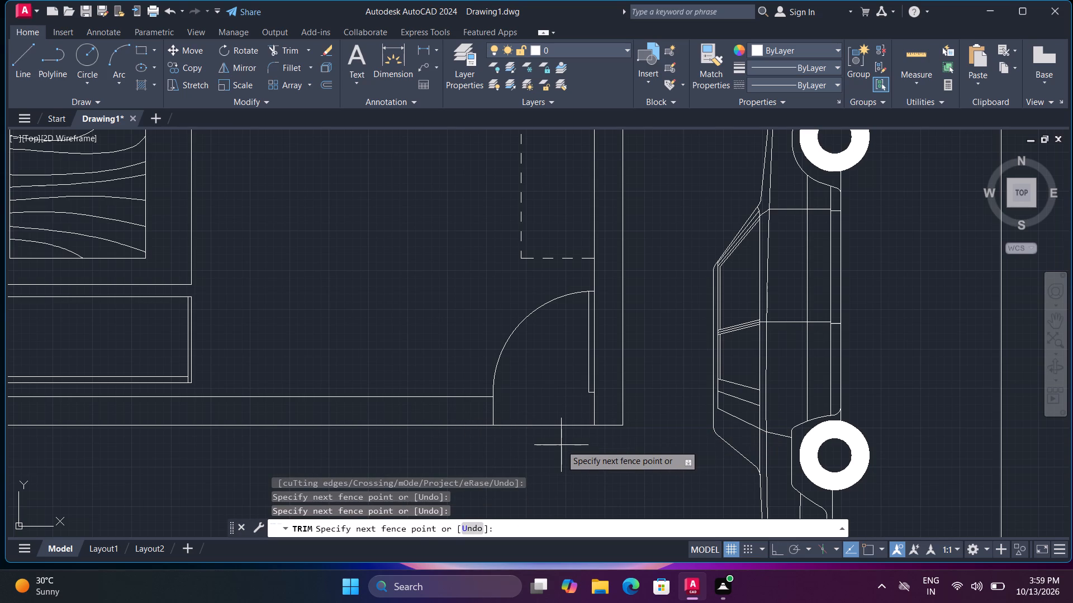
key("Escape")
Delete the two vertical armrest lines at the entrance-side end of the lower sofa.
scroll(547, 386, "down", 2)
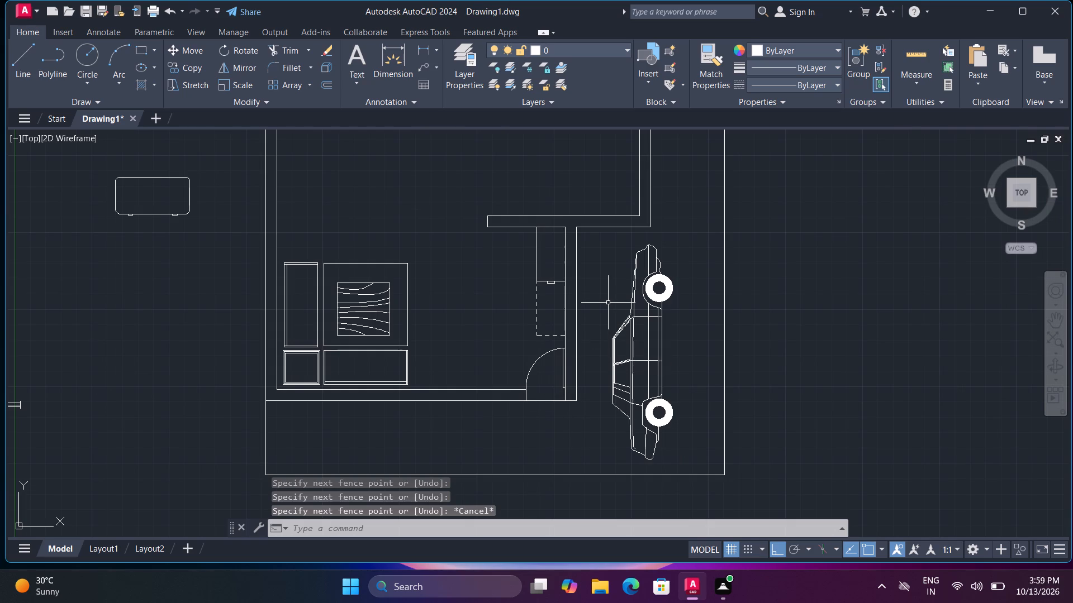
middle_click_drag(614, 313, 628, 338)
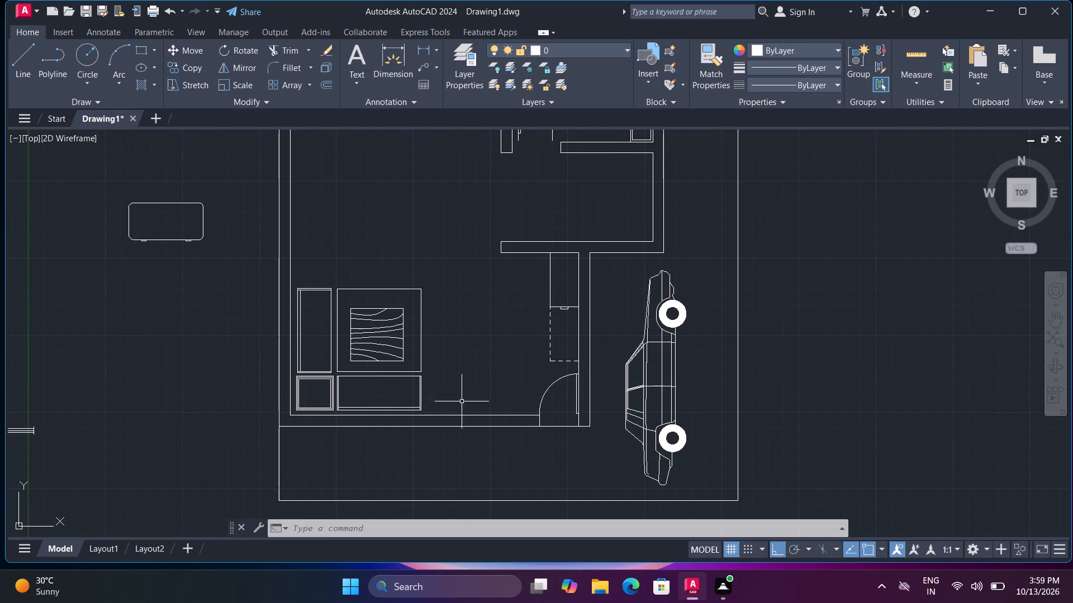
scroll(426, 381, "up", 2)
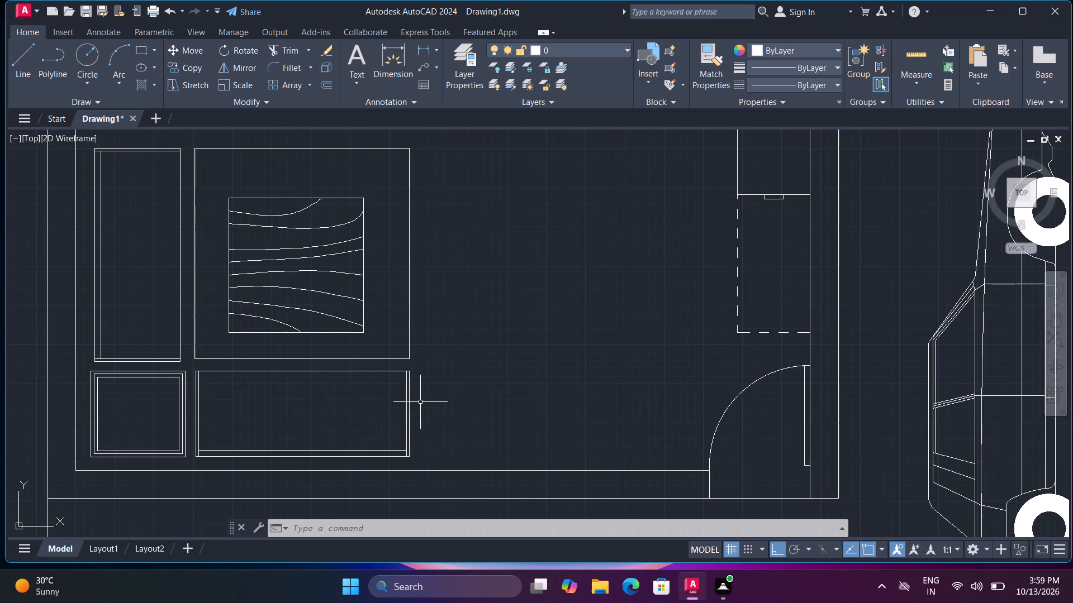
scroll(420, 402, "up", 1)
scroll(426, 394, "down", 2)
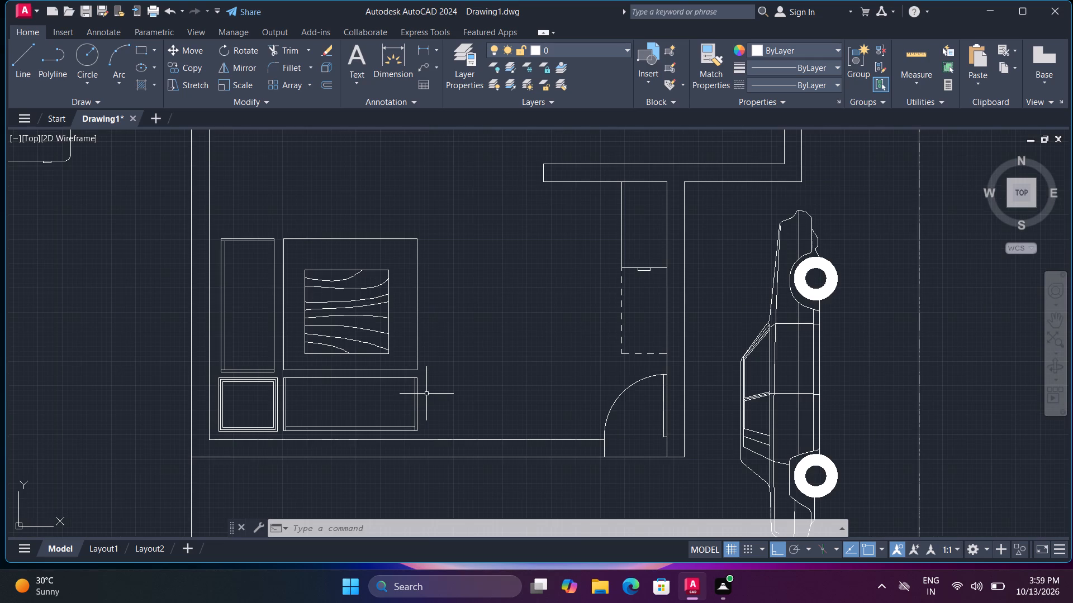
scroll(435, 387, "down", 2)
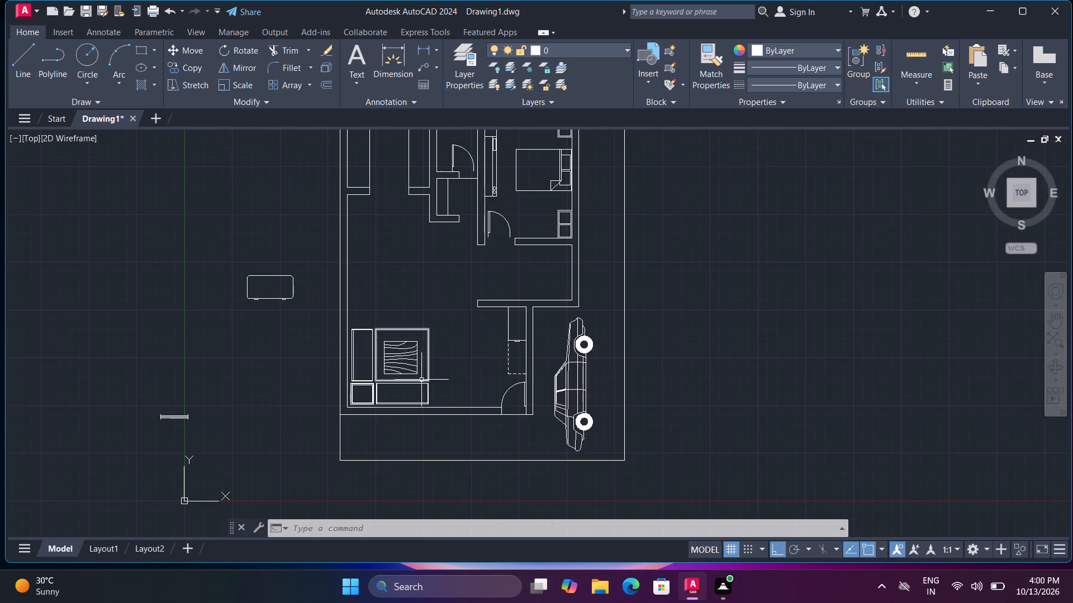
scroll(420, 378, "up", 4)
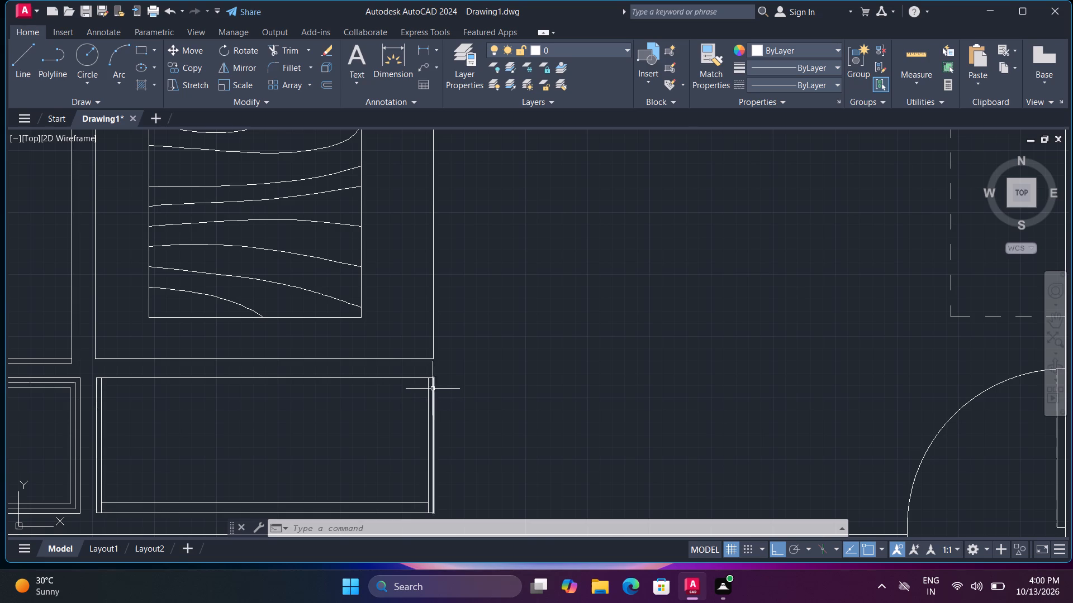
left_click(428, 390)
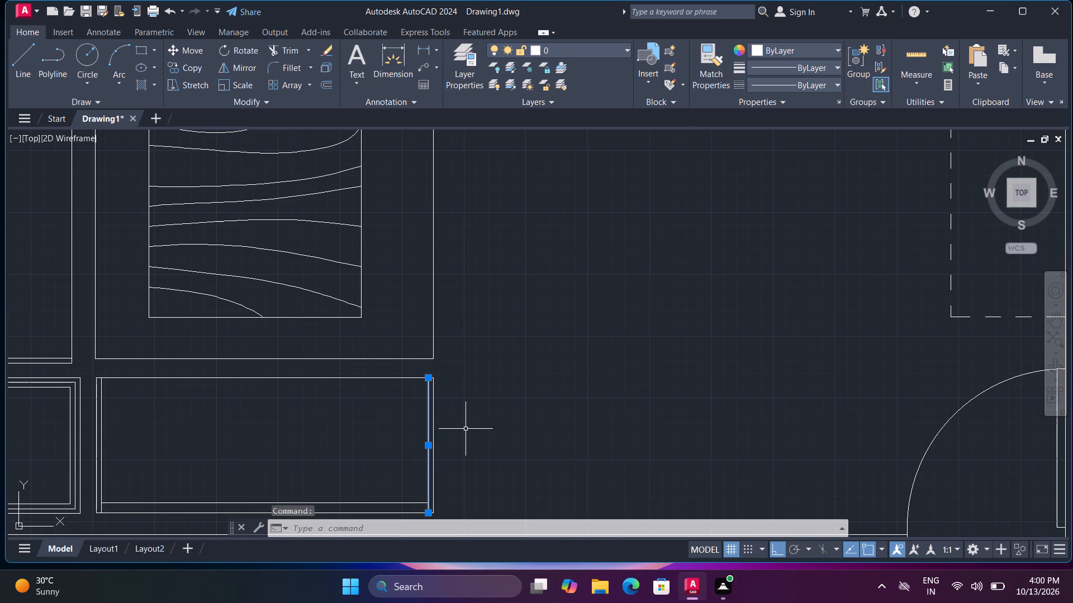
key("Delete")
left_click(434, 417)
key("Delete")
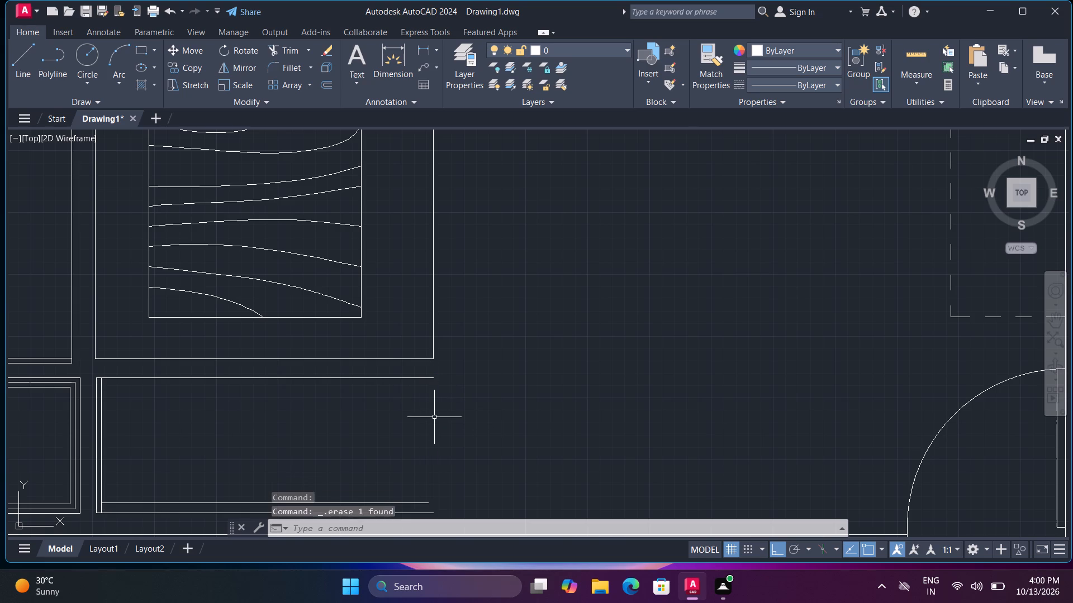
Draw the lower sofa's extended outline, about 7'-1" toward the entrance and 2'-3" down, closing back to its old bottom edge.
type("l")
key("space")
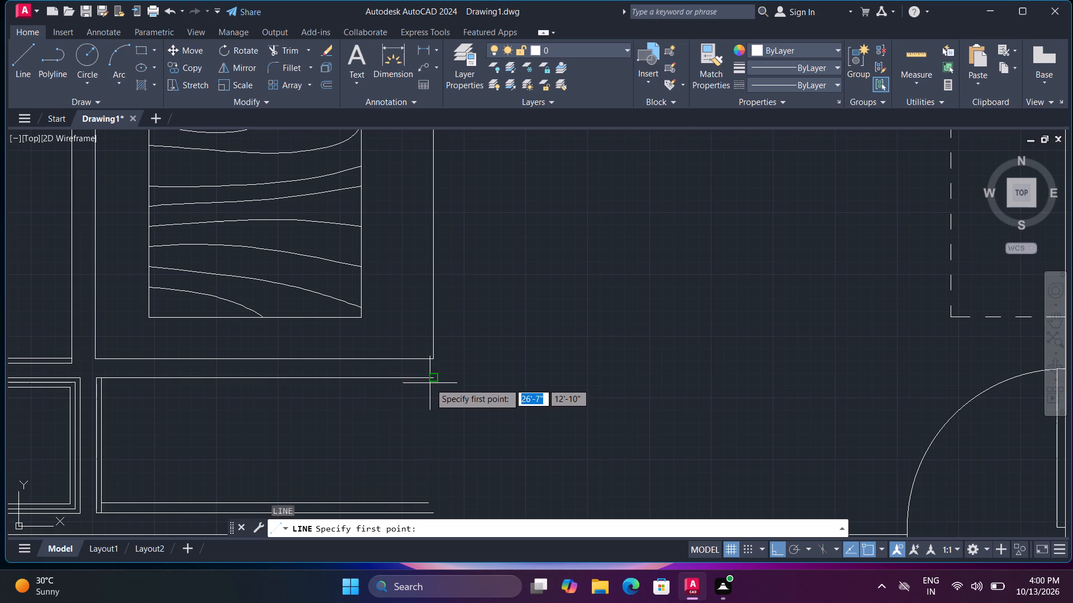
left_click(435, 379)
middle_click_drag(569, 432, 469, 336)
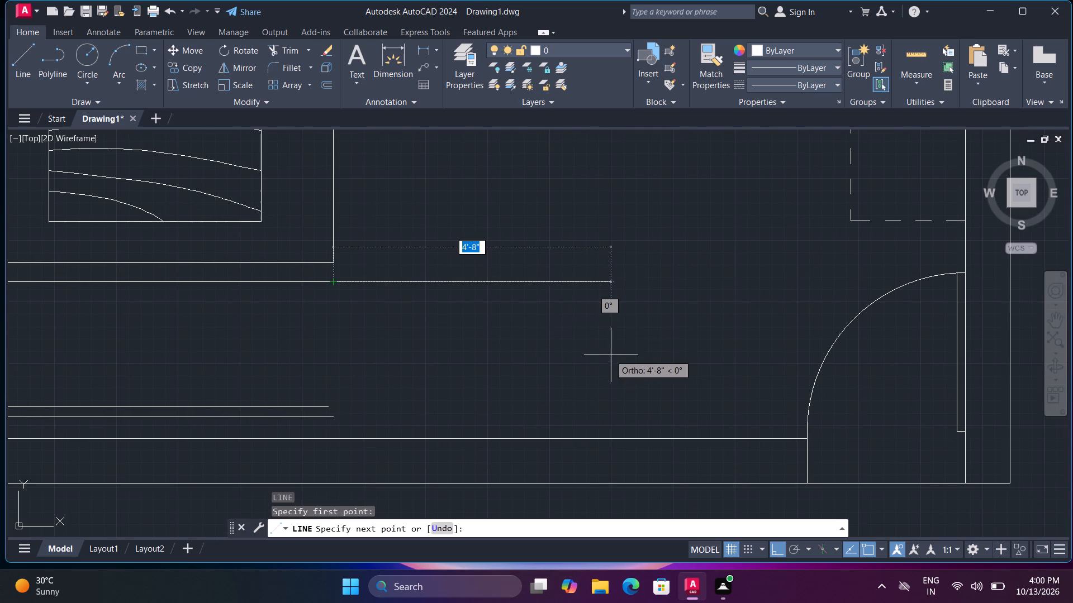
scroll(611, 361, "down", 1)
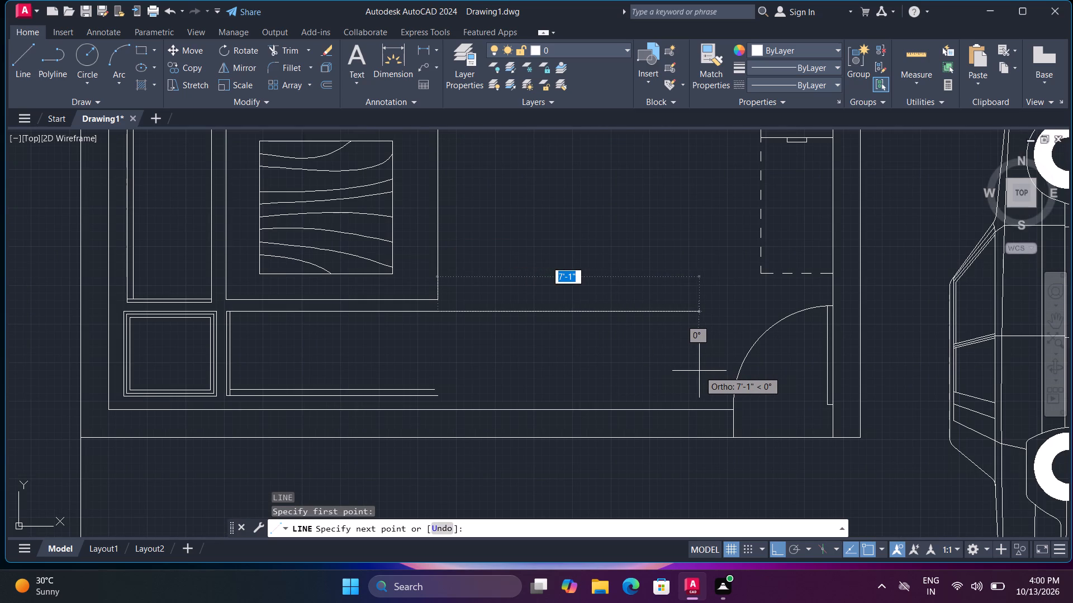
left_click(699, 371)
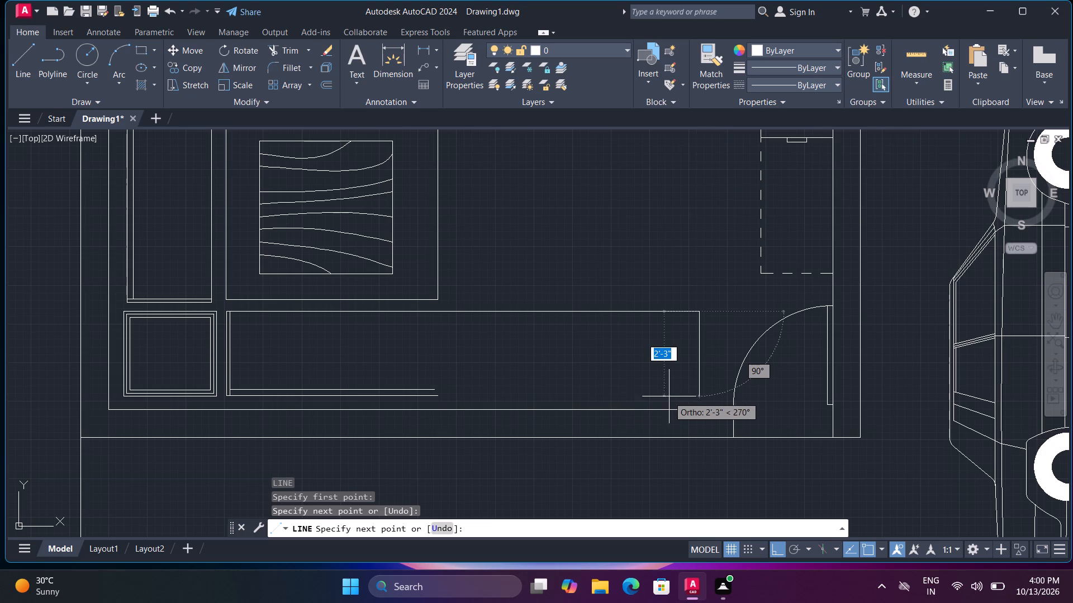
left_click(701, 396)
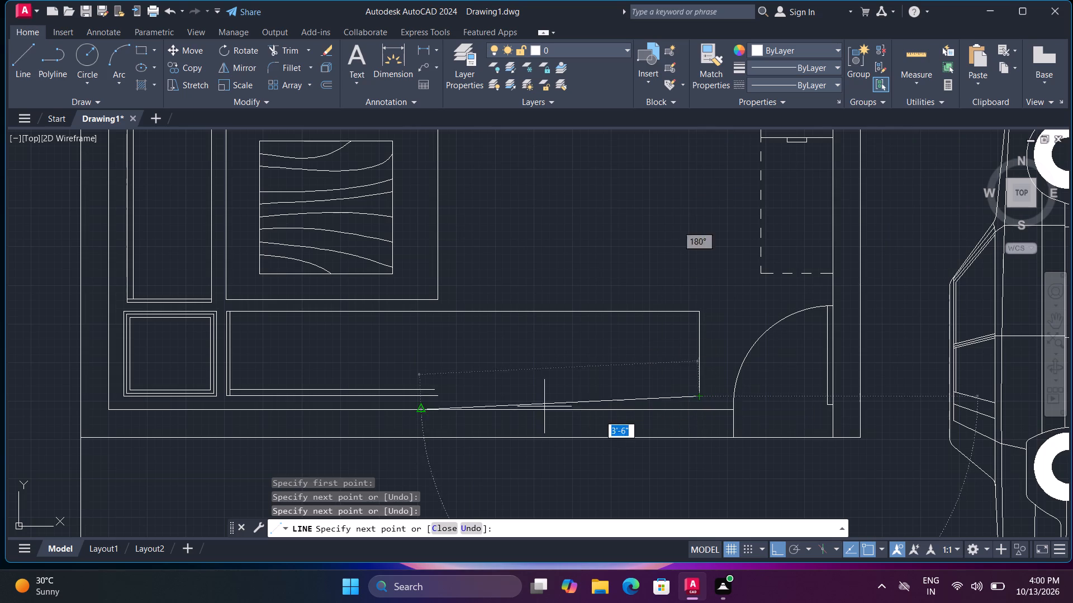
left_click(435, 393)
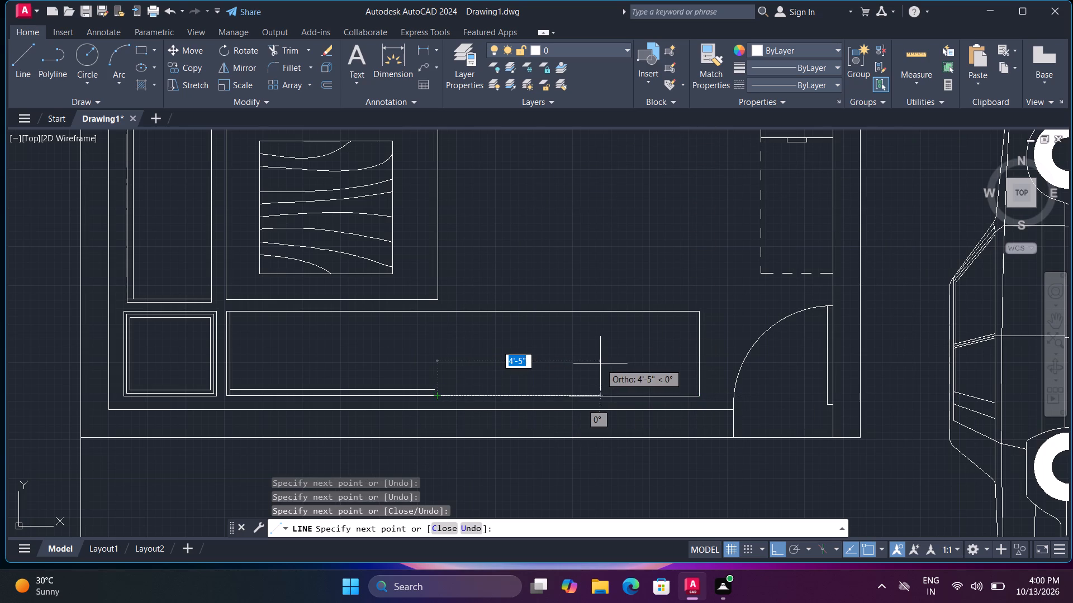
key("Escape")
Draw a horizontal line continuing the lower sofa's inner bottom line from its end to just past the new entrance-side edge.
key("space")
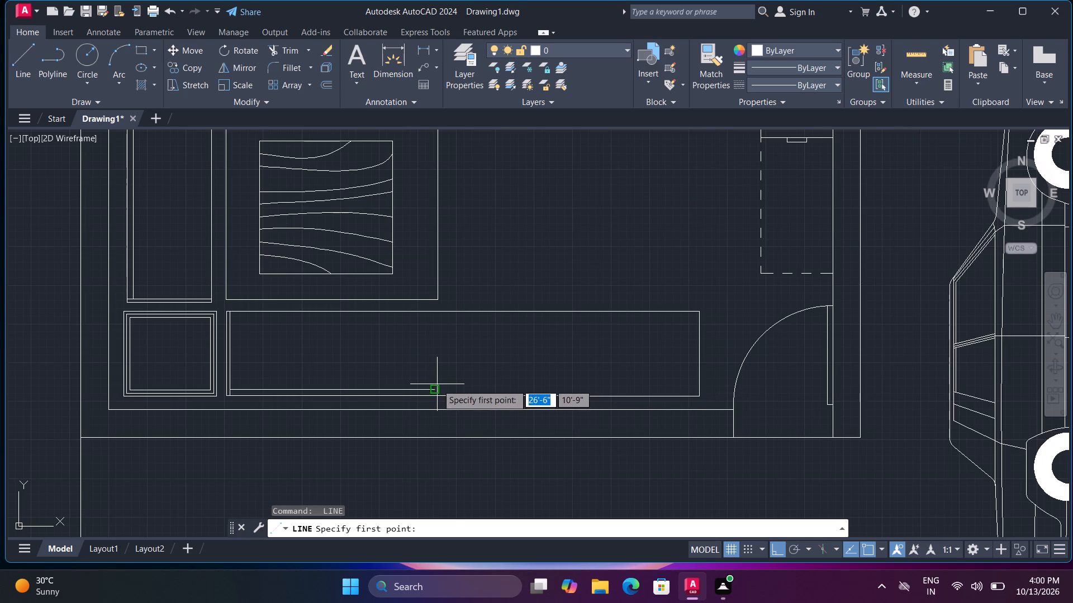
left_click(436, 389)
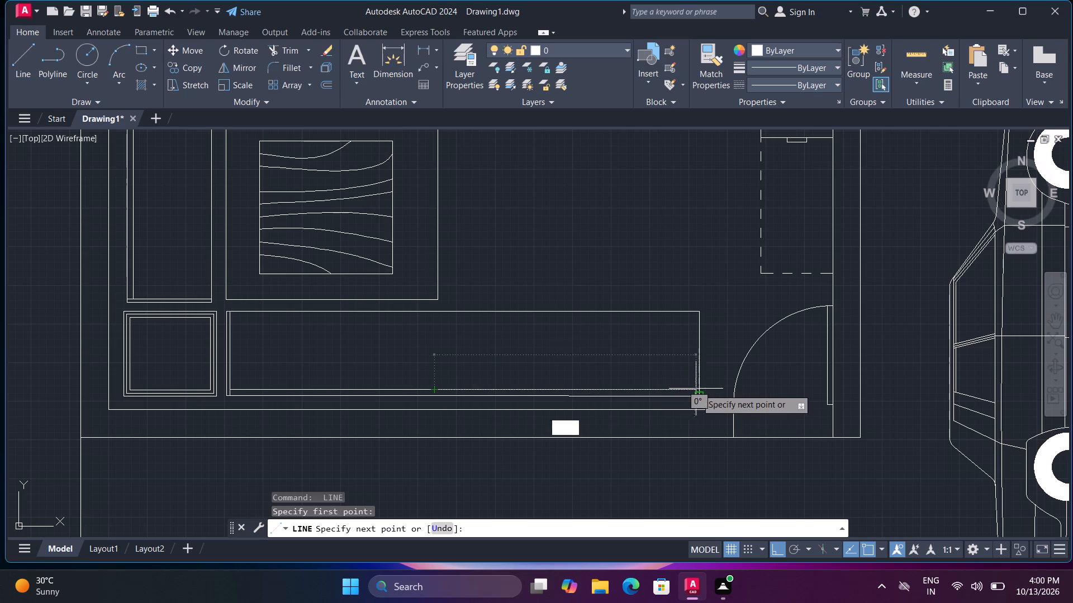
left_click(716, 389)
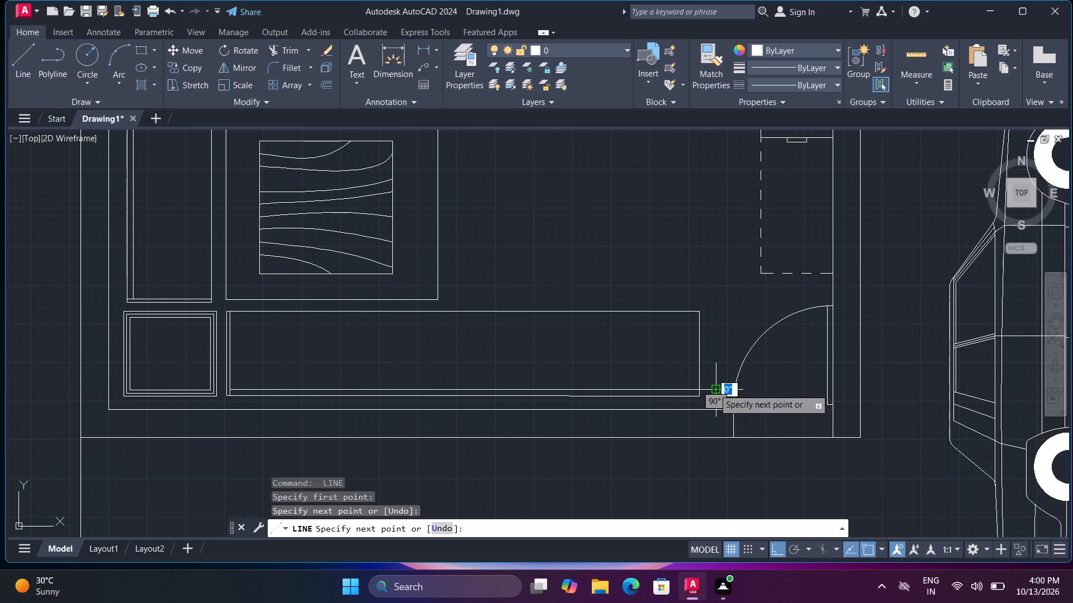
key("Escape")
scroll(670, 390, "up", 1)
scroll(682, 385, "down", 1)
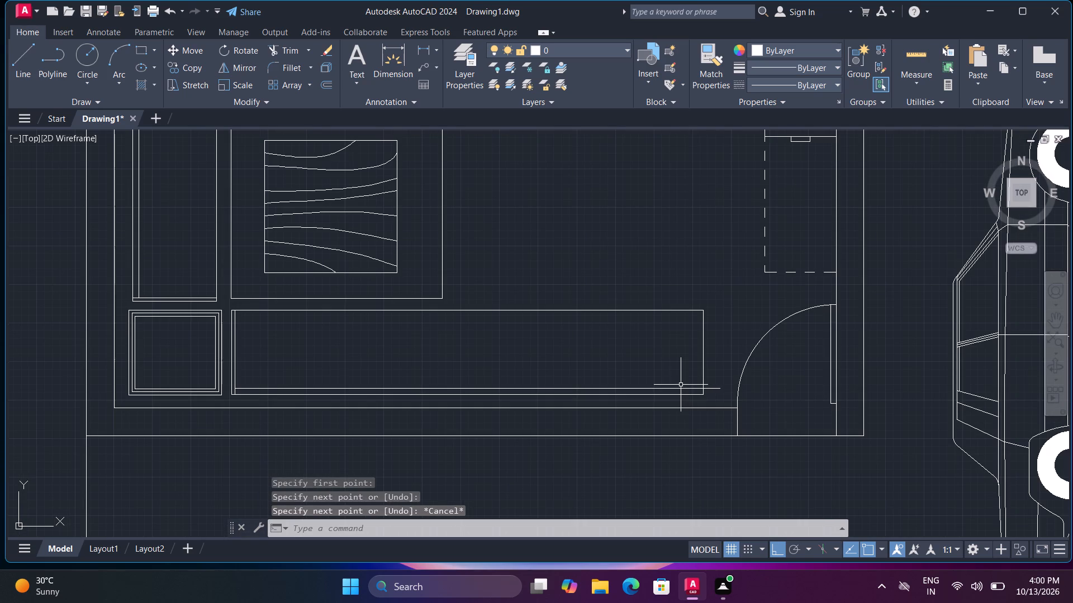
key("Escape")
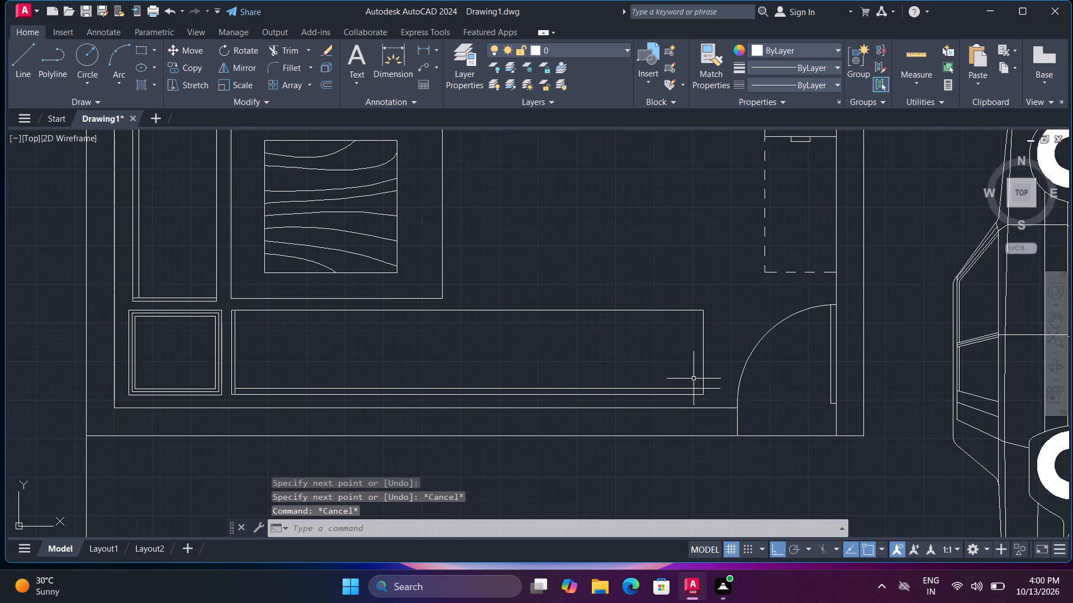
Offset the lower sofa's new entrance-side end line 1" inward to form the armrest line.
key("o")
key("space")
type("t")
key("space")
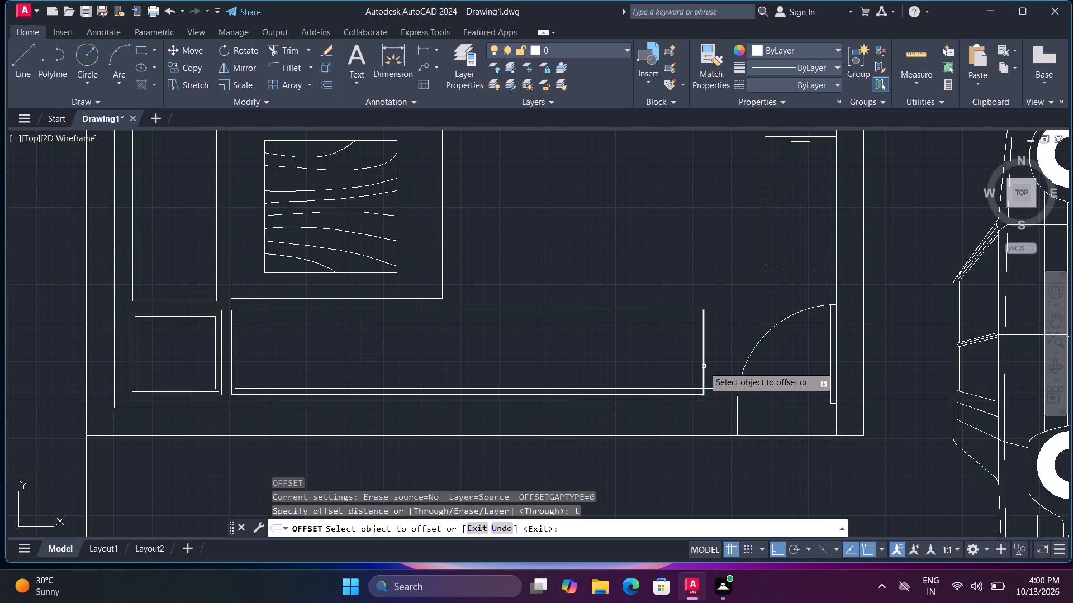
left_click(704, 366)
key("1")
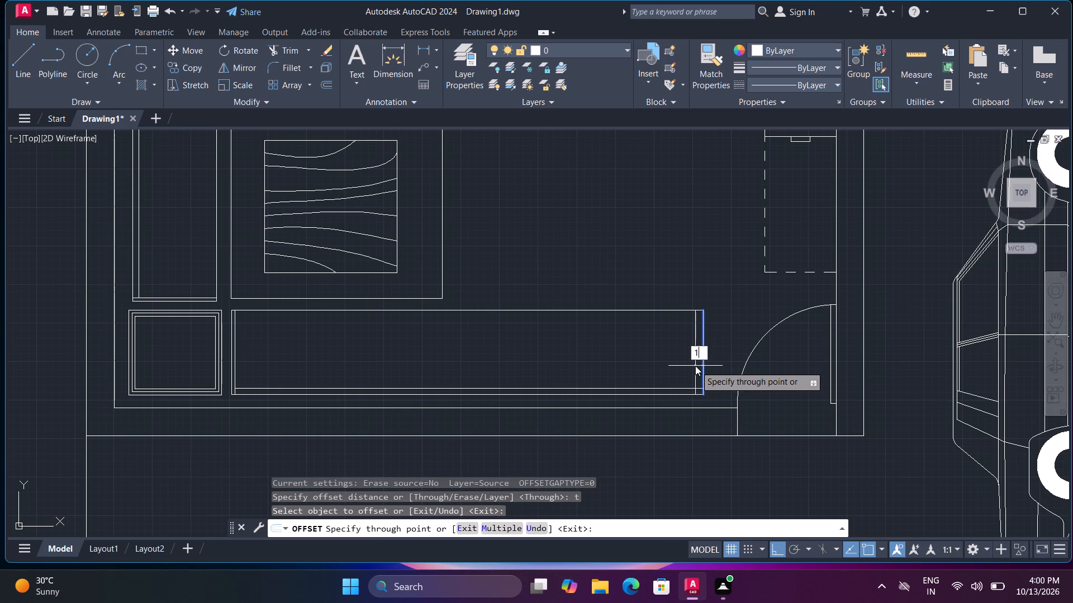
key("shift+quotedbl")
key("Return")
scroll(701, 384, "up", 1)
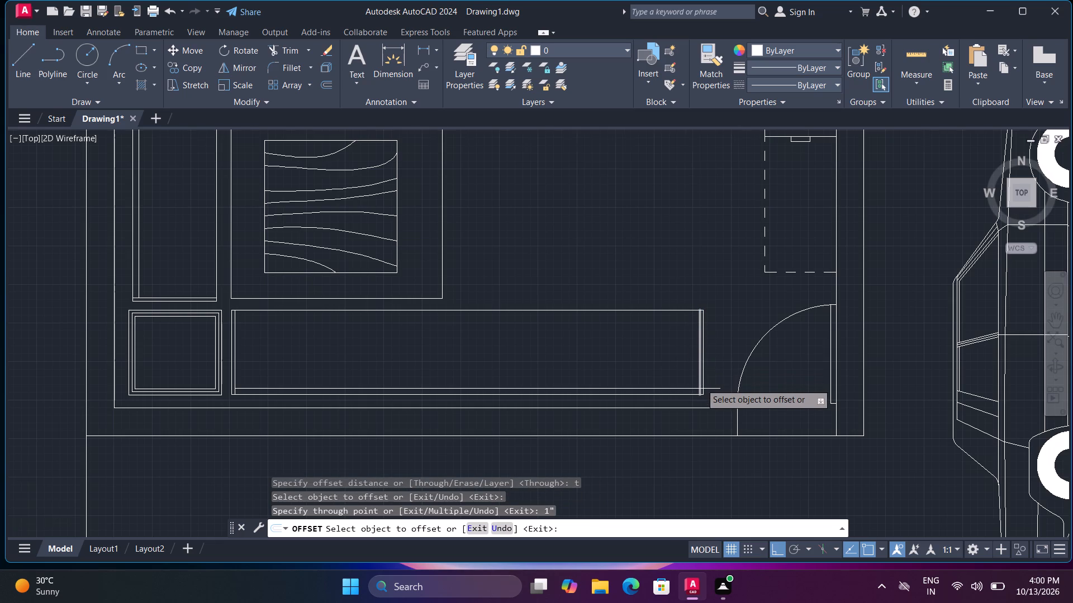
key("Escape")
key("Escape")
key("Escape")
Trim the lower sofa's inner bottom line where it overhangs the end and where it crosses the new armrest strip.
type("tr")
key("space")
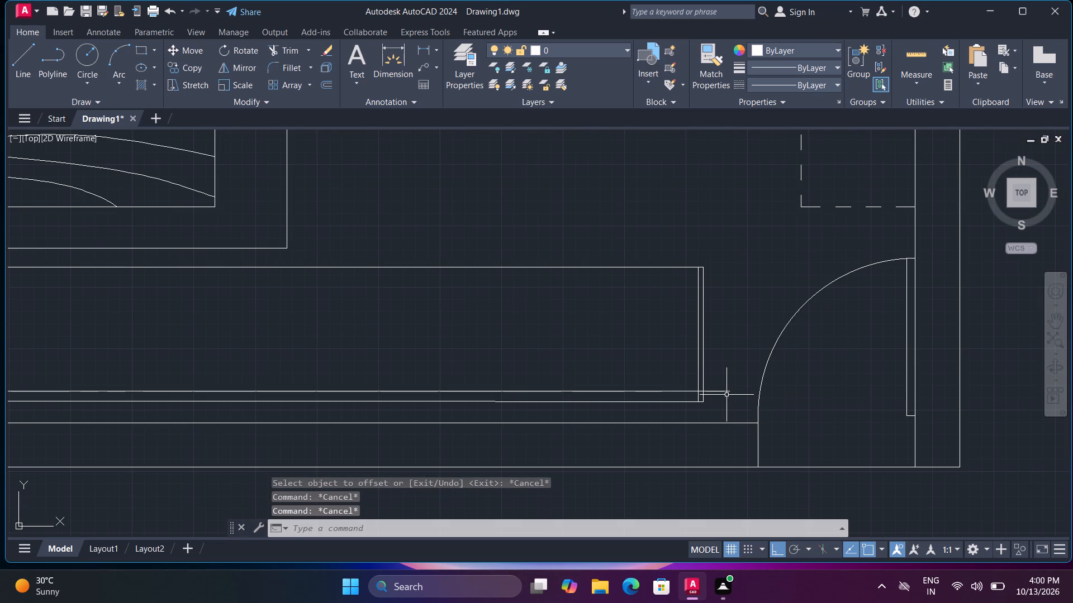
key("space")
left_click(722, 391)
scroll(704, 393, "up", 2)
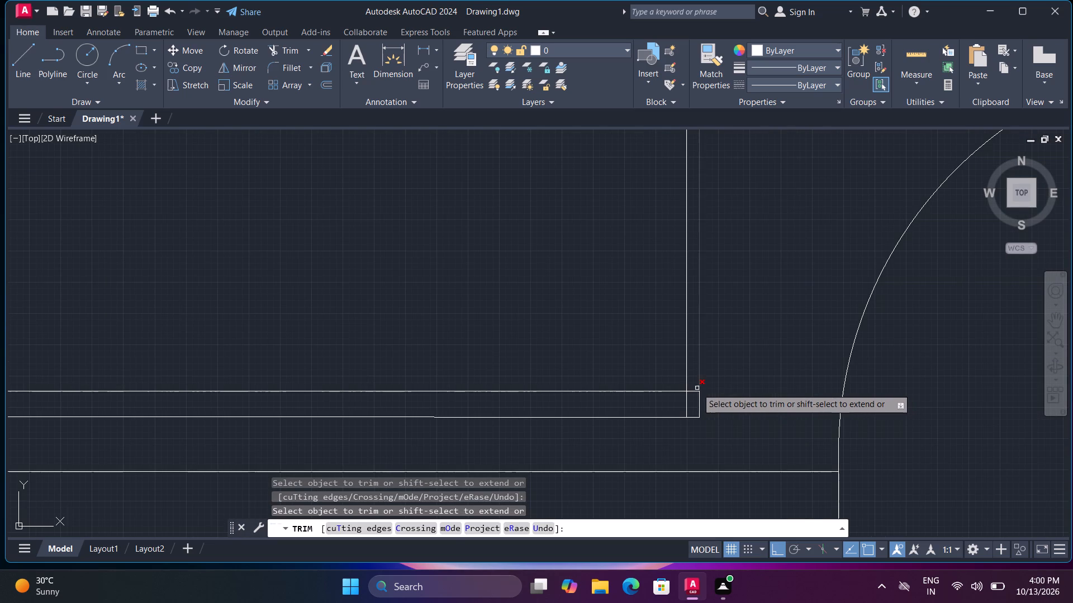
left_click(694, 393)
scroll(695, 393, "down", 3)
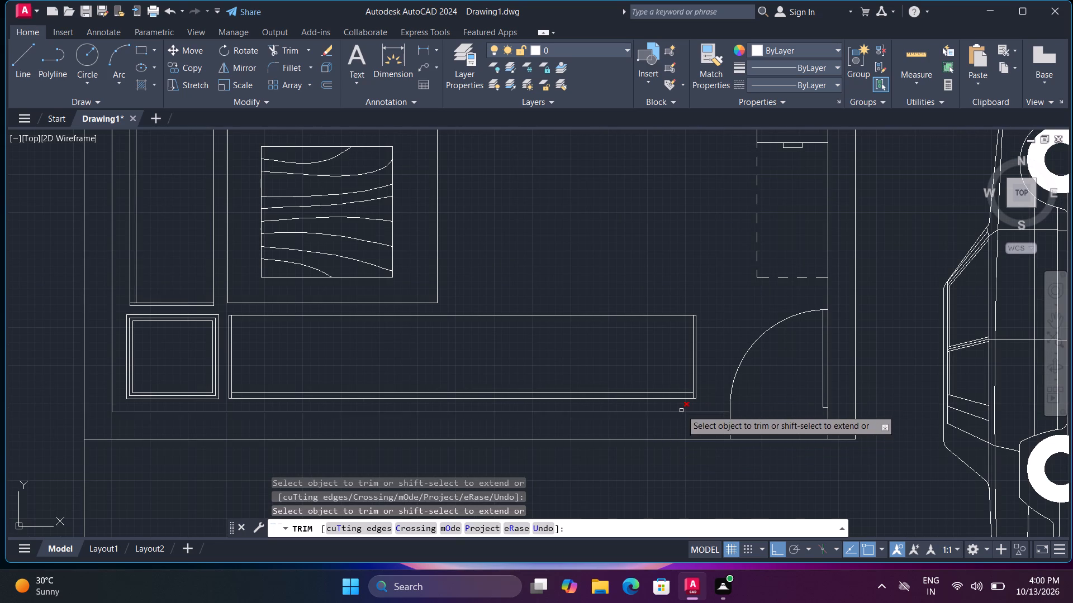
key("Escape")
Draw the rug's extension outline from its upper entrance-side corner, about 7'-1" toward the entrance and 5'-7" down, back to its lower corner.
scroll(608, 262, "down", 1)
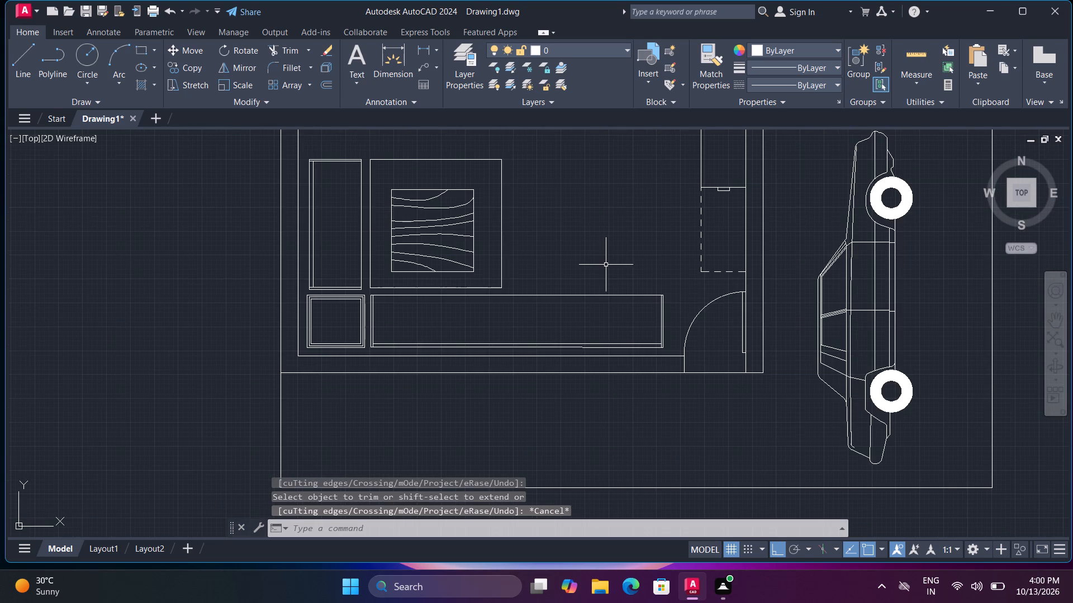
middle_click_drag(594, 293, 573, 380)
type("l")
key("space")
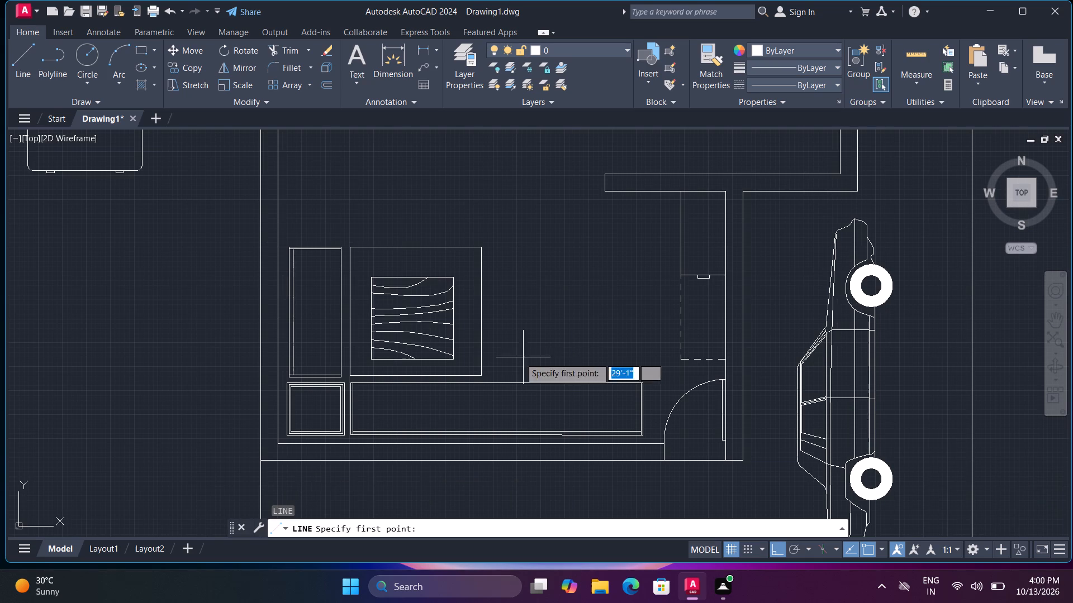
left_click(482, 247)
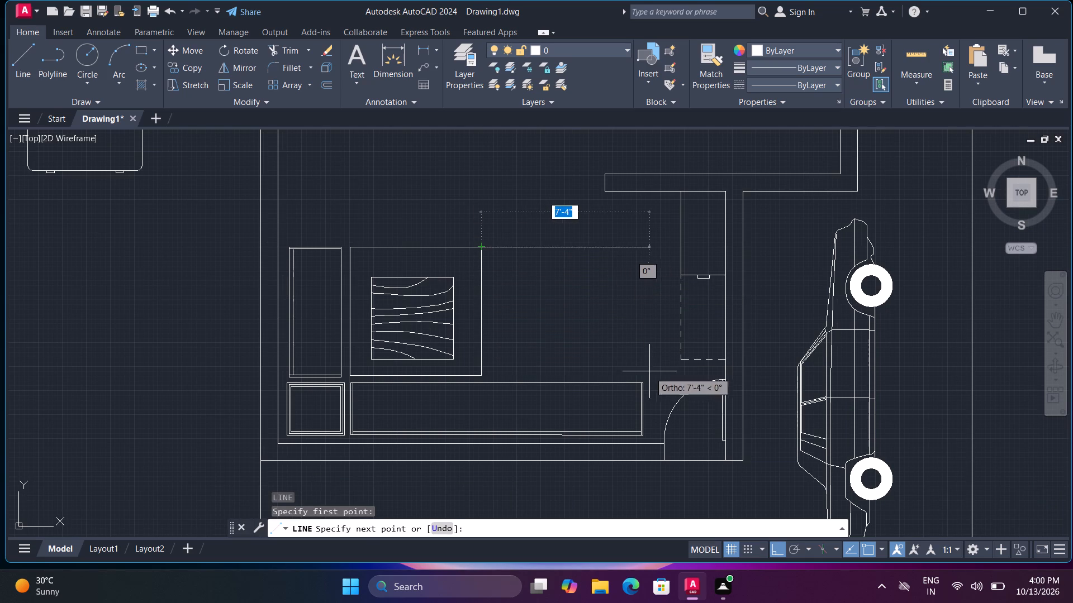
left_click(643, 247)
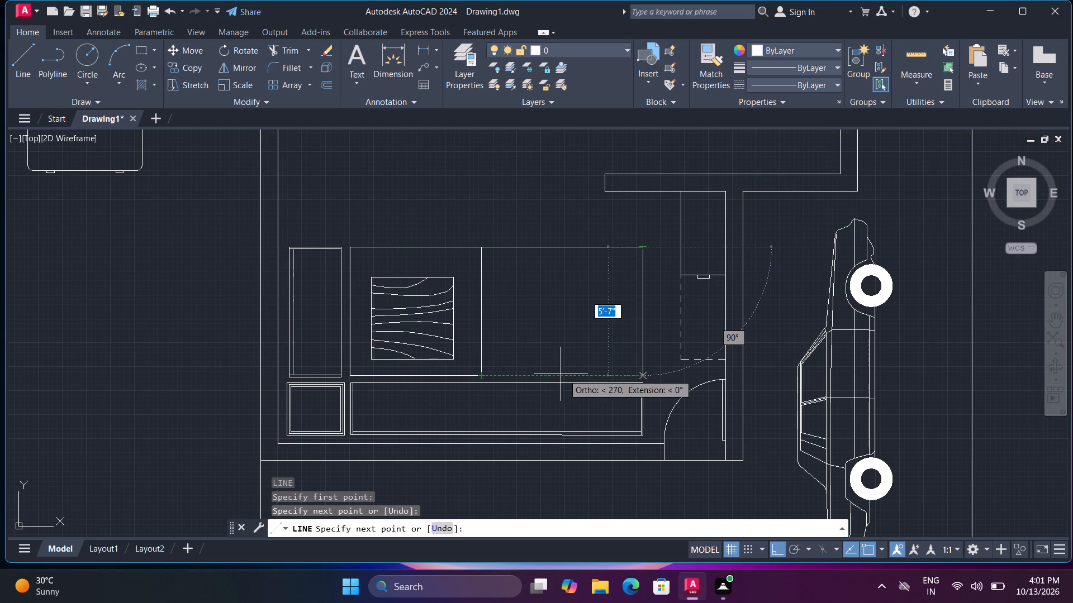
left_click(643, 377)
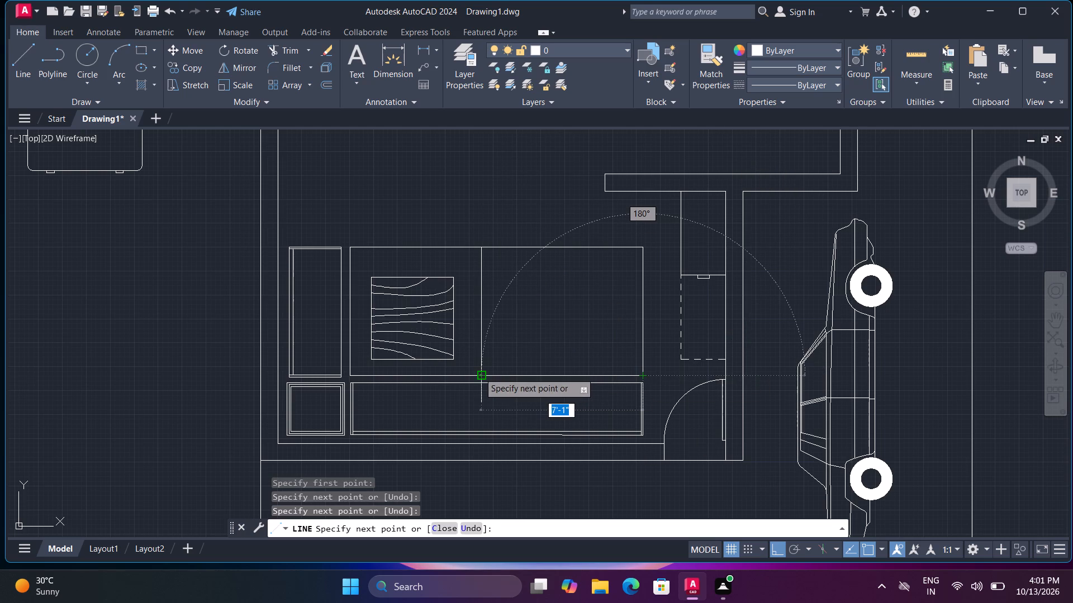
left_click(479, 372)
key("Escape")
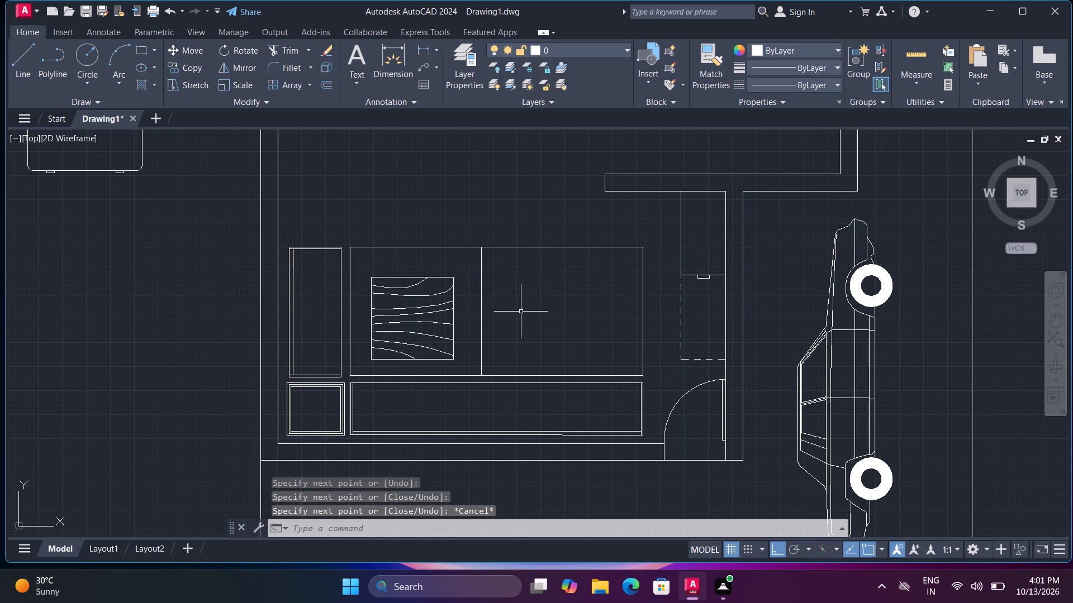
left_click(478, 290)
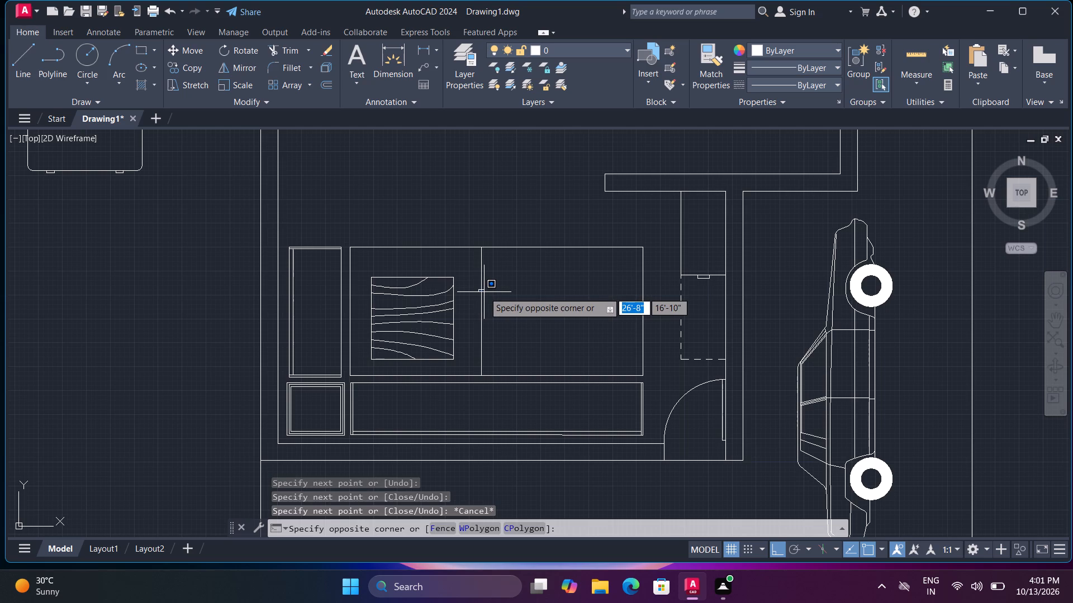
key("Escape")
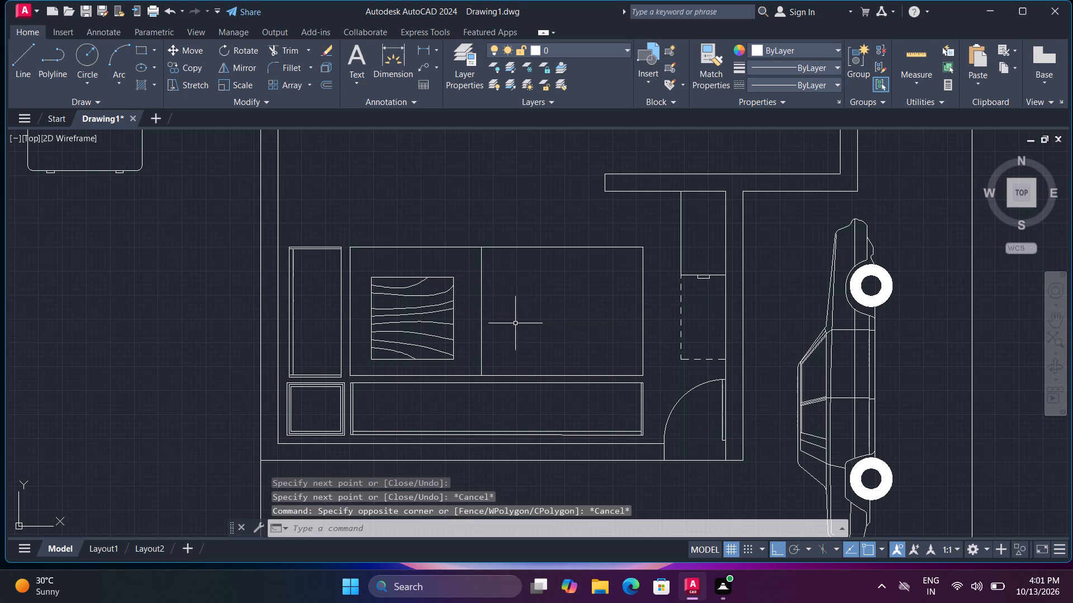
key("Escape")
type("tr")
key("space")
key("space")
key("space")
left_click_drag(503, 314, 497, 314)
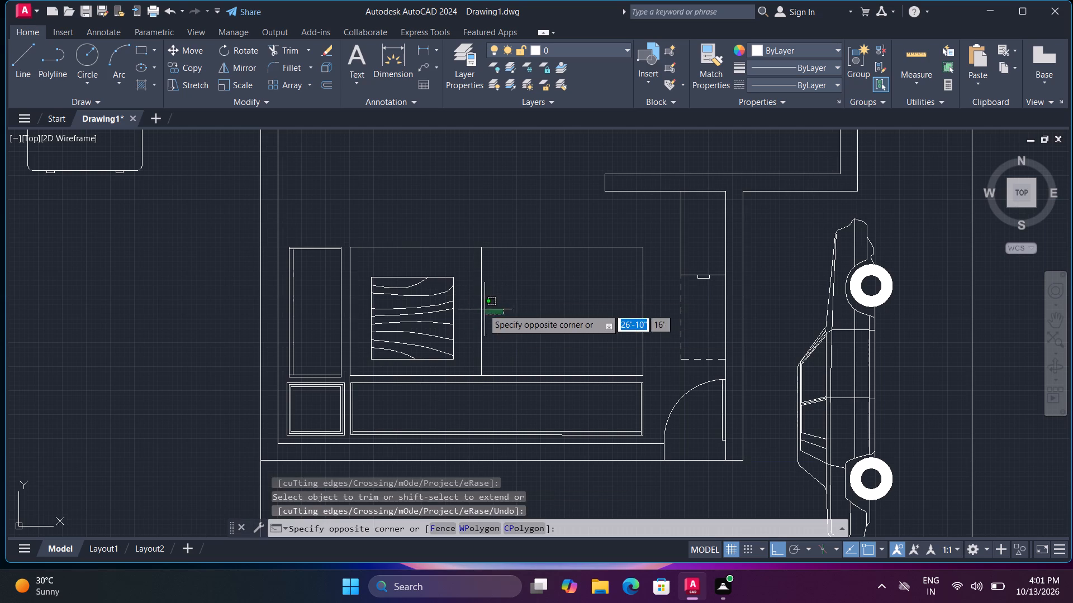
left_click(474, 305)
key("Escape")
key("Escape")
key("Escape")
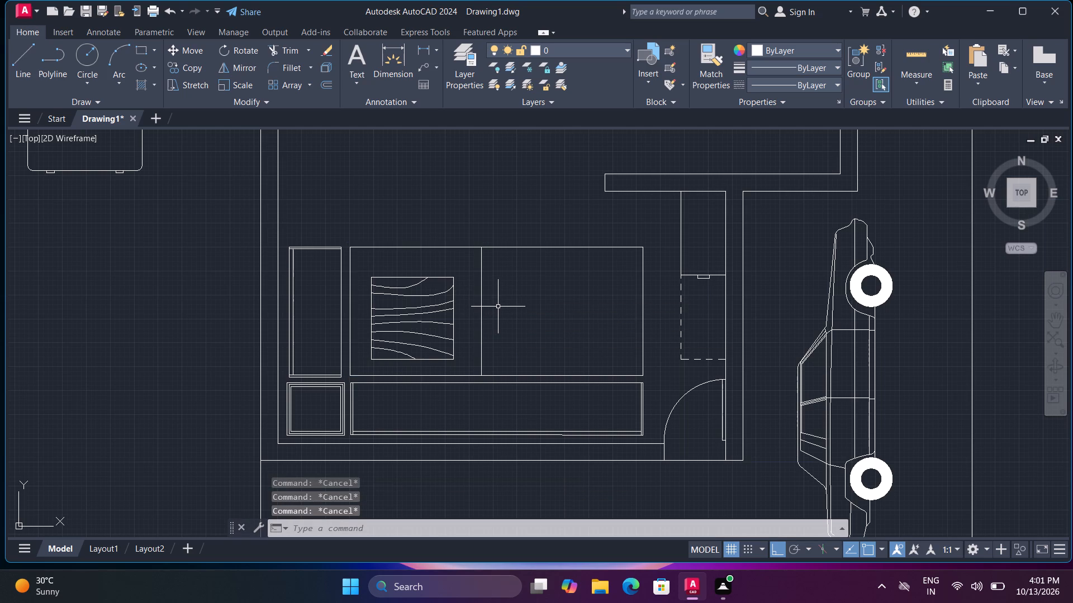
Trim away the rug's old vertical edge between the original rug and its extension.
key("t")
type("r")
key("space")
key("space")
left_click(496, 303)
left_click(471, 303)
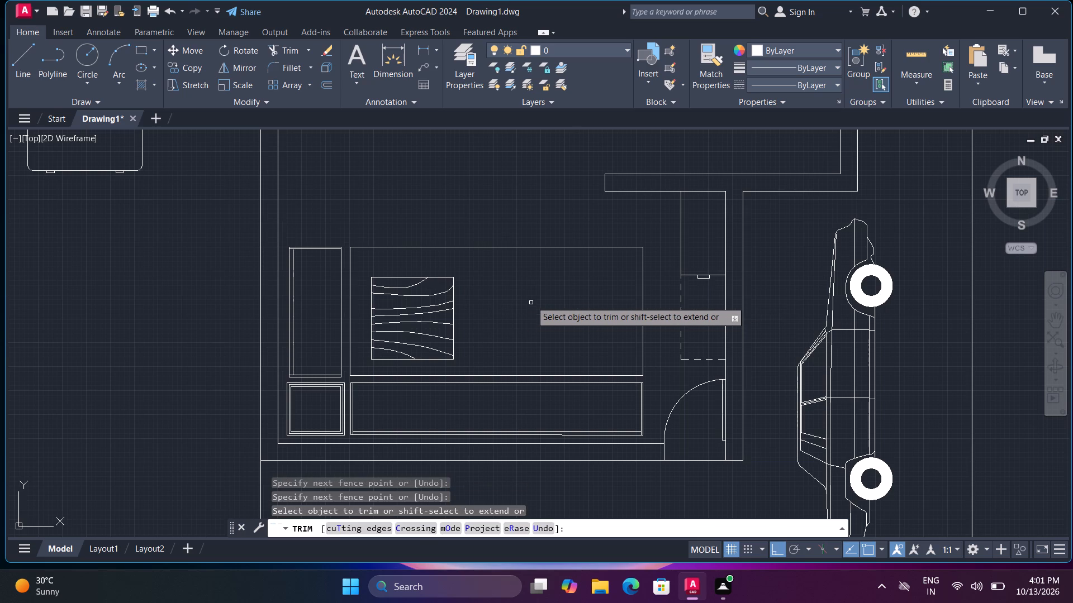
Remove the two horizontal armrest lines at the upper end of the vertical sofa beside the rug with Trim.
middle_click_drag(506, 278, 547, 348)
key("grave")
key("grave")
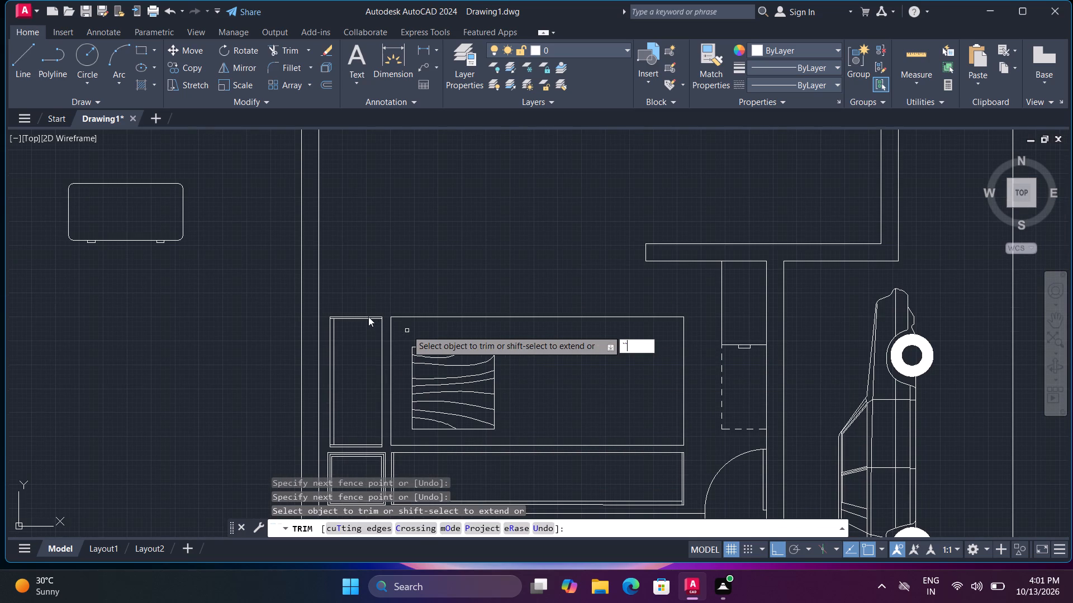
scroll(369, 317, "up", 3)
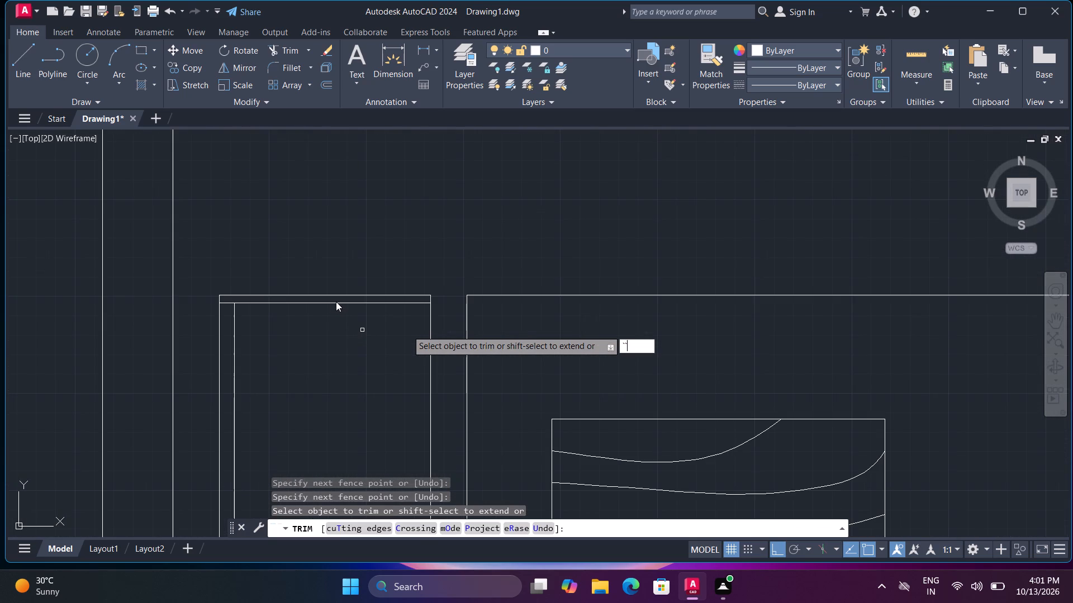
left_click(336, 301)
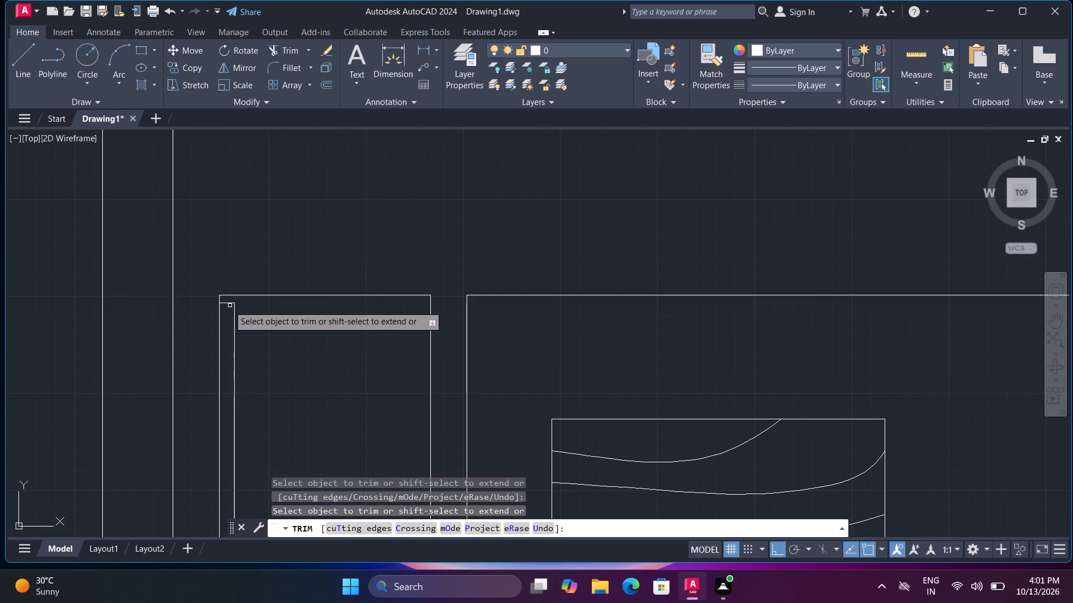
left_click(228, 303)
left_click(340, 295)
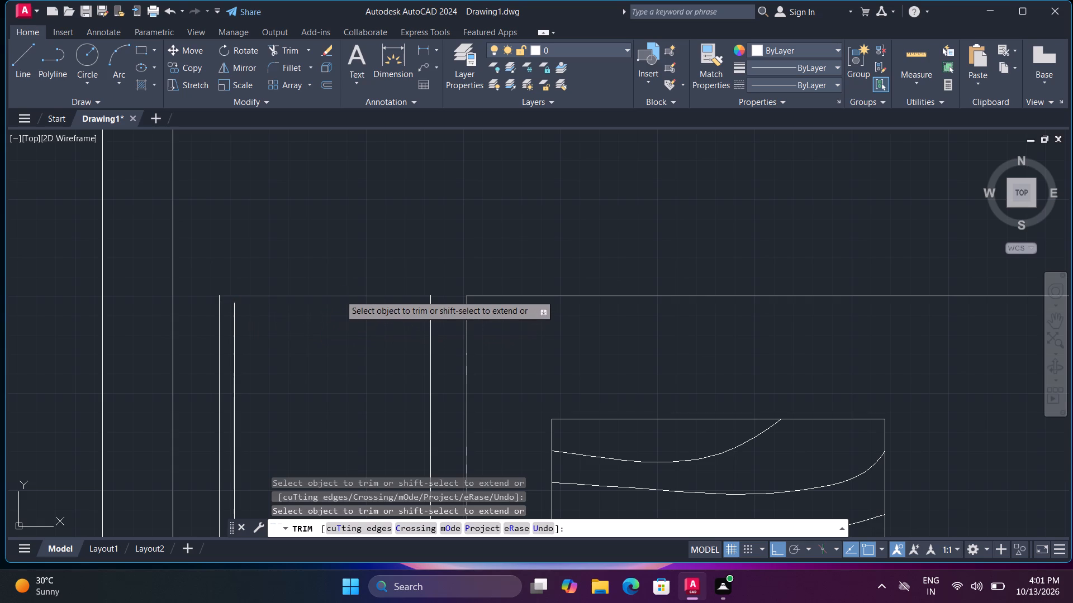
key("grave")
key("grave")
scroll(436, 327, "down", 3)
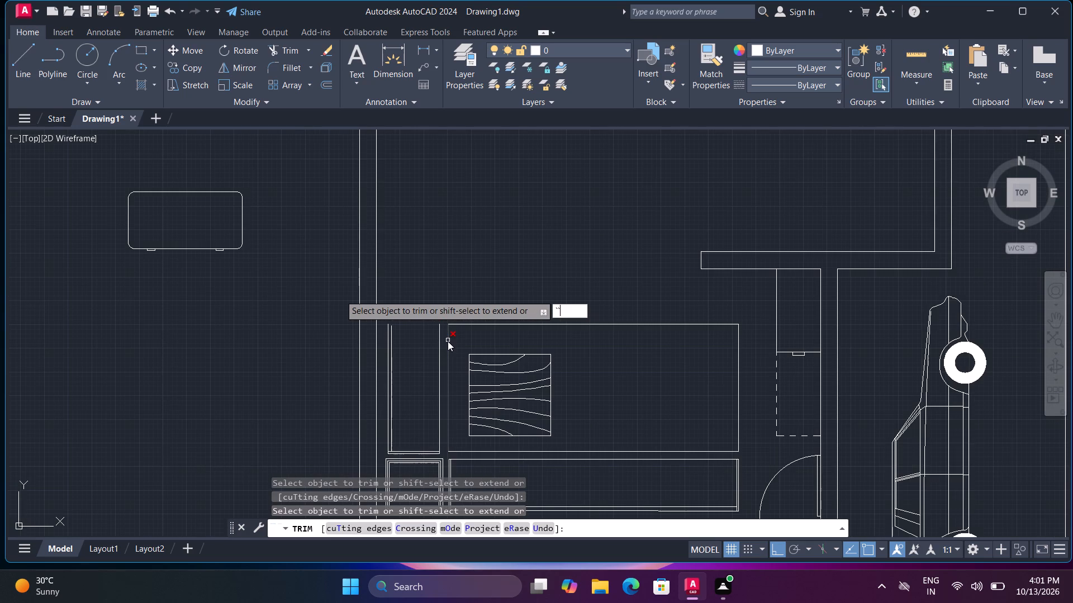
key("l")
key("space")
key("Escape")
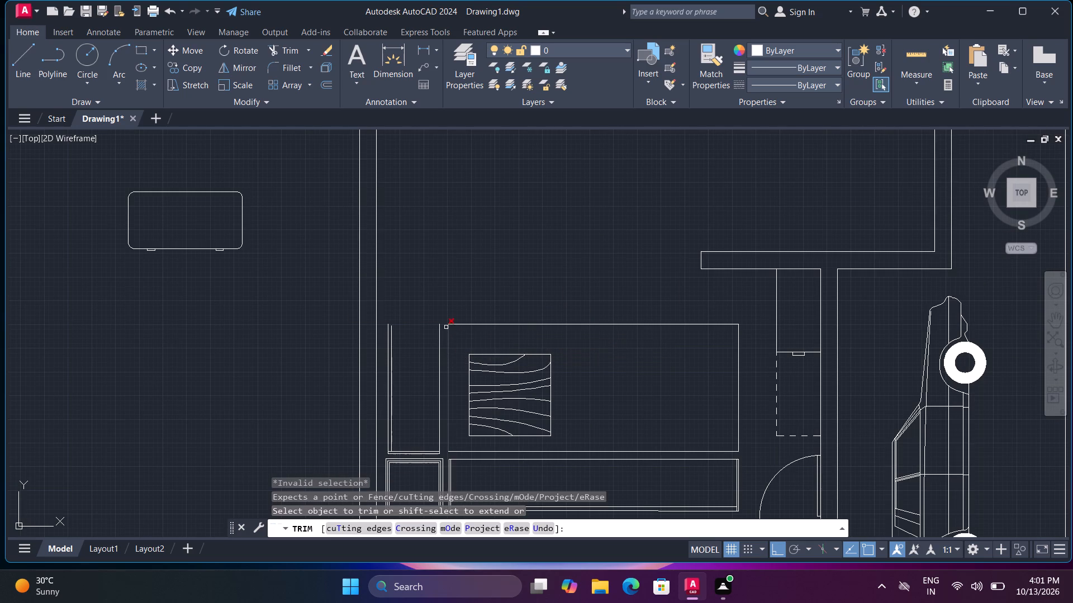
Draw the vertical sofa's extended outline up from its open upper end, about 2'-3" across, and down to its wall-side edge.
type("l")
key("space")
left_click(439, 323)
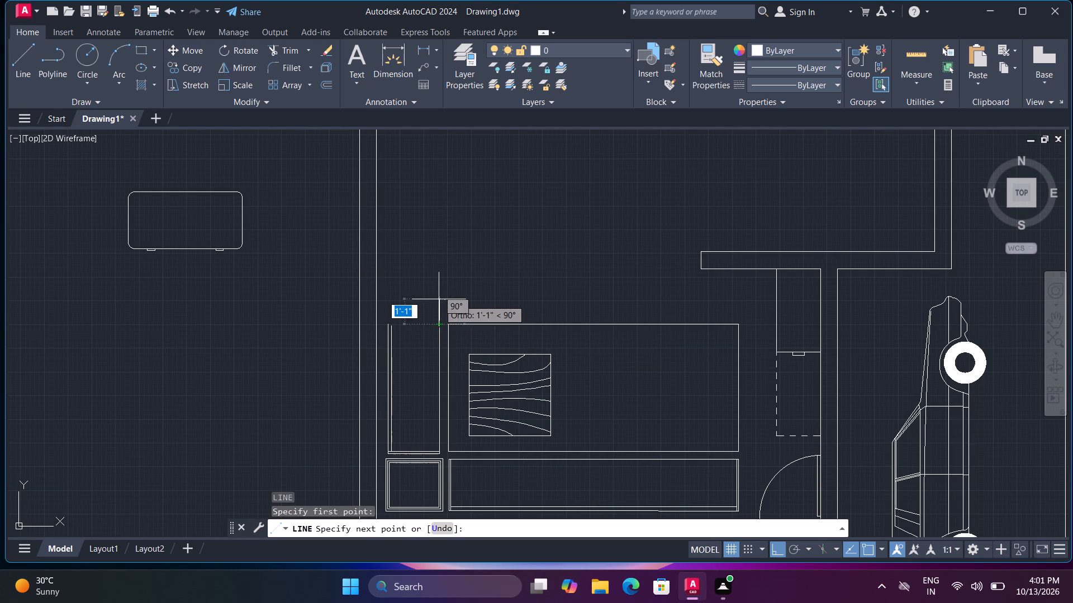
left_click(439, 286)
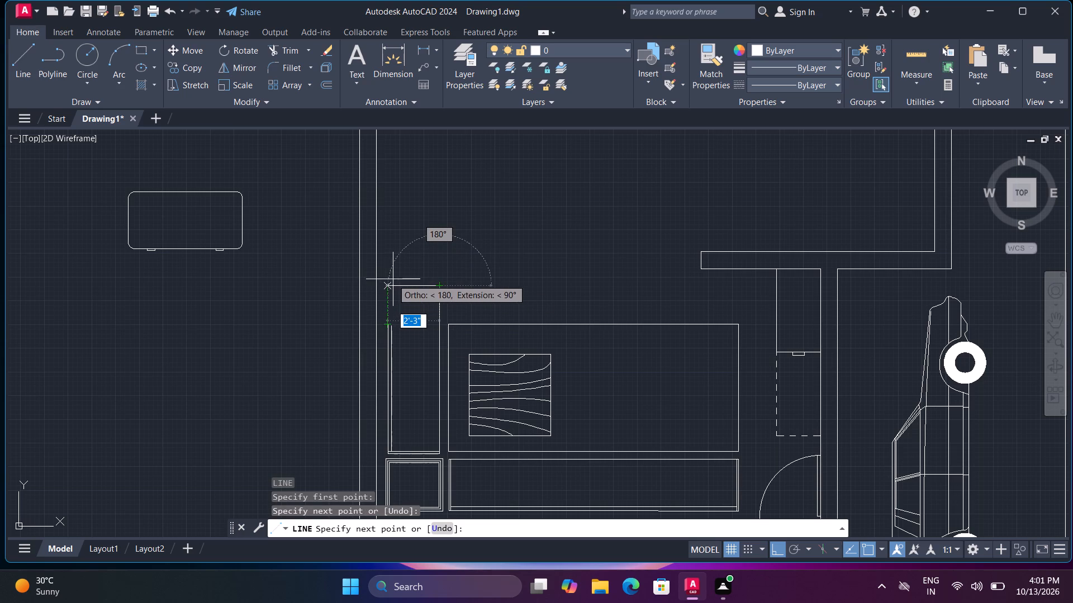
left_click(387, 286)
left_click(388, 326)
scroll(414, 336, "up", 2)
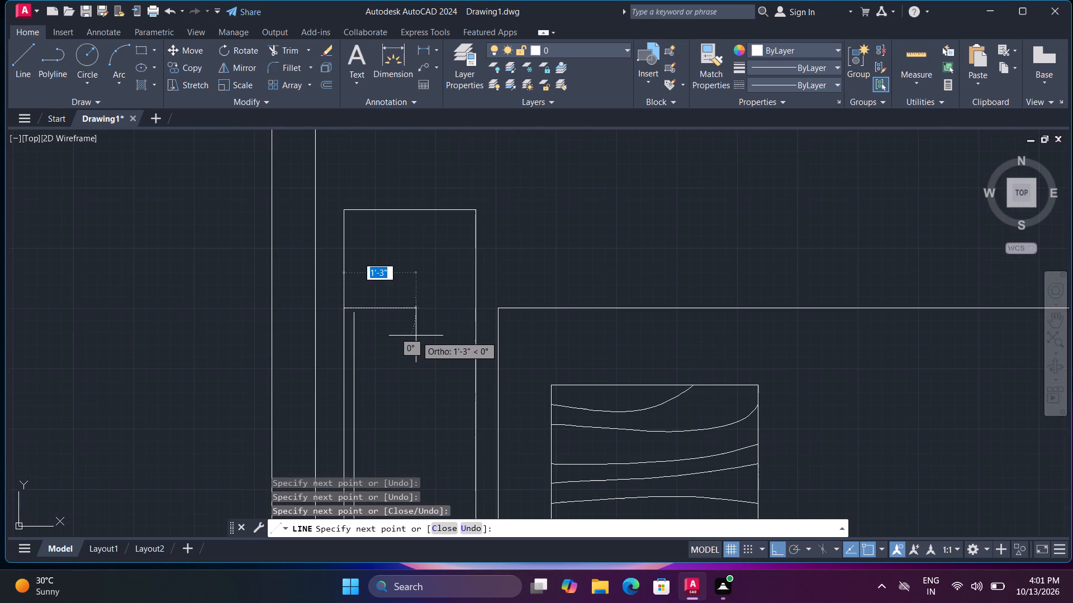
key("Escape")
key("Escape")
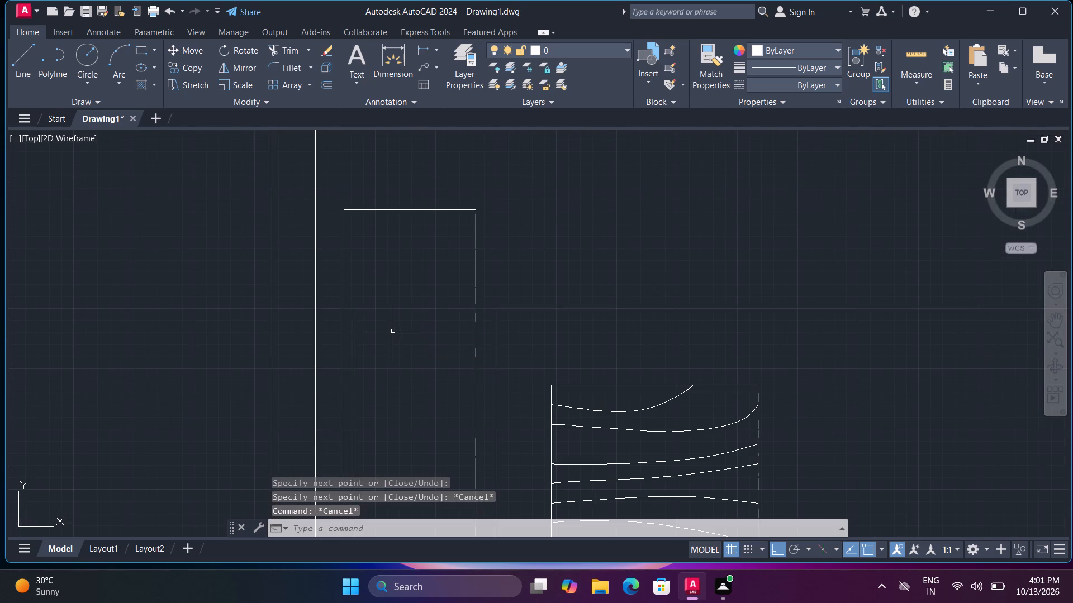
Offset the vertical sofa's top edge inward by 1" using the Through option.
middle_click_drag(457, 430, 471, 419)
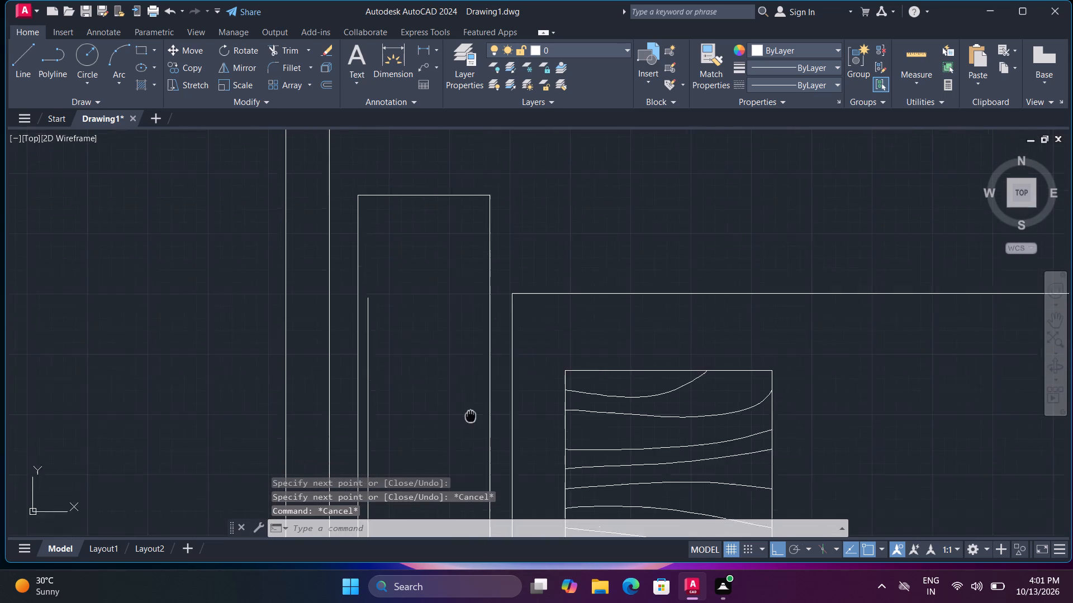
middle_click_drag(471, 419, 471, 464)
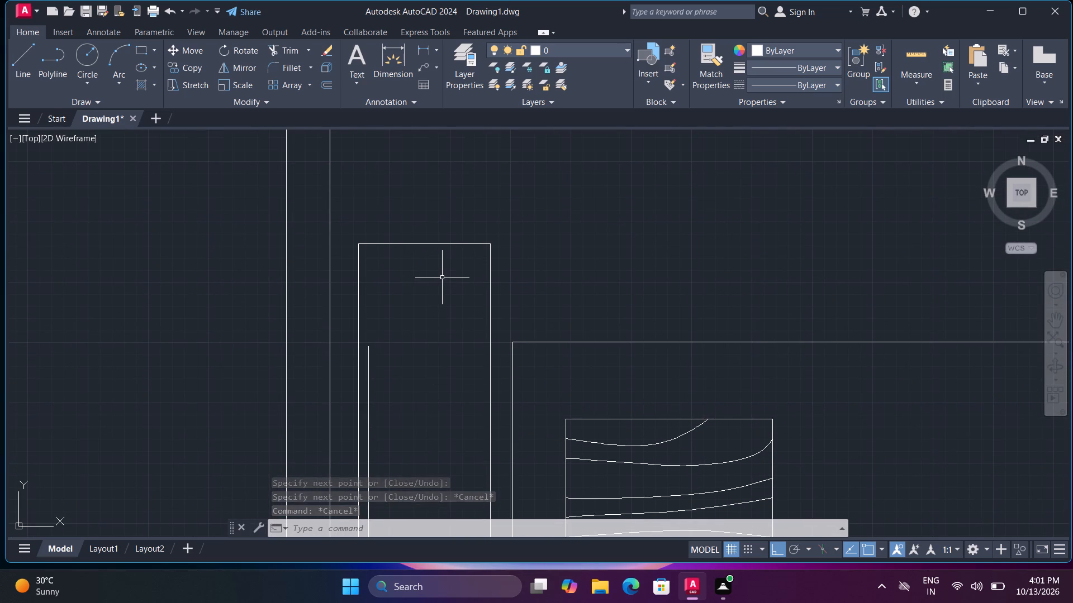
type("o t")
key("space")
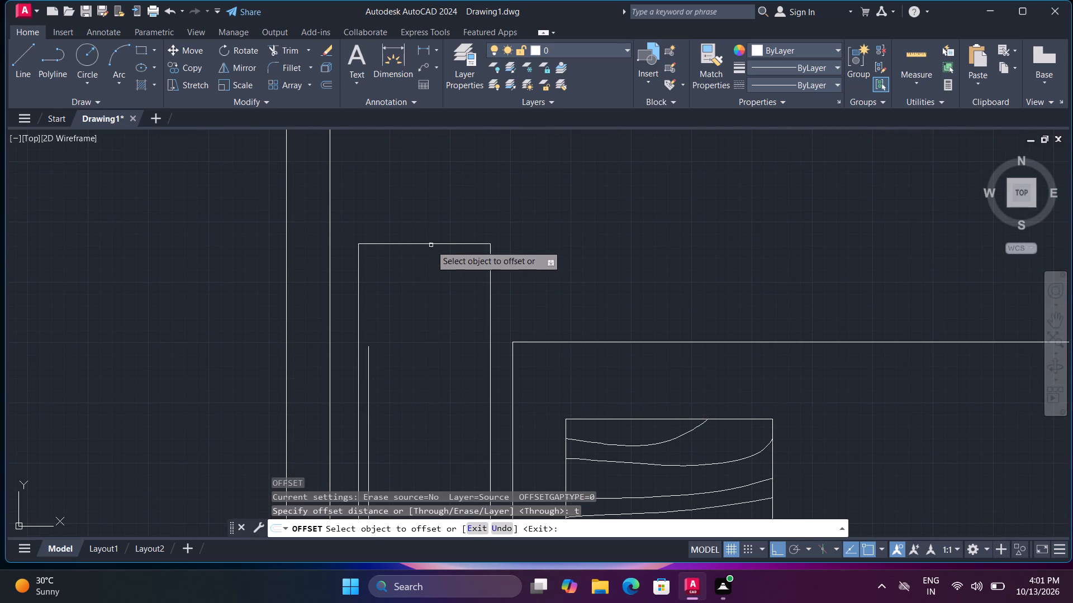
left_click(431, 245)
key("1")
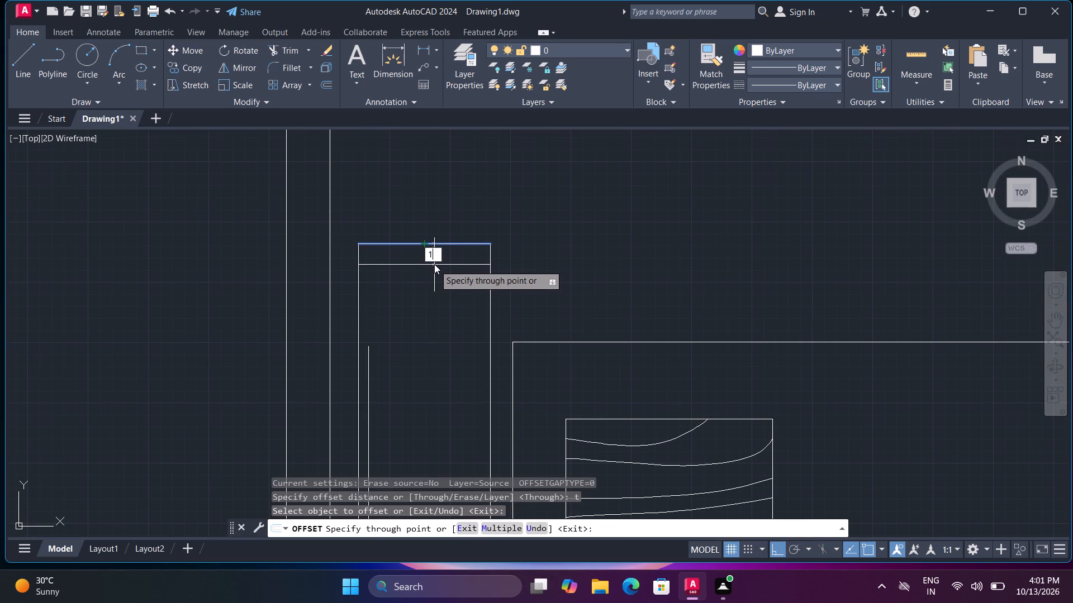
key("shift+quotedbl")
key("Return")
scroll(475, 323, "down", 3)
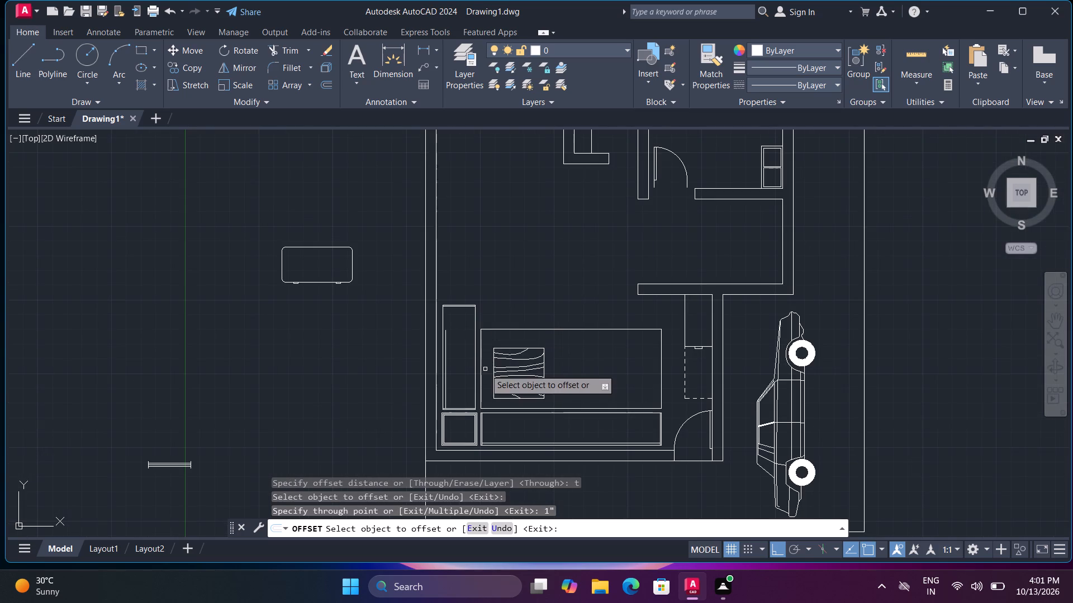
Extend the vertical sofa's inner wall-side line up to the offset line near its top edge.
scroll(454, 341, "up", 4)
type("ex")
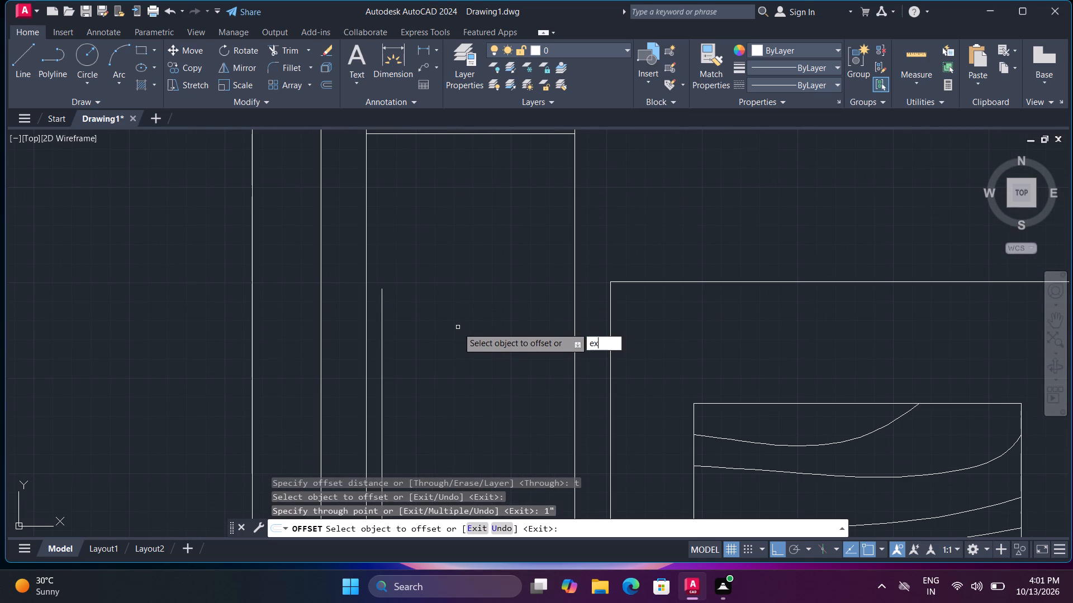
key("space")
key("space")
key("Escape")
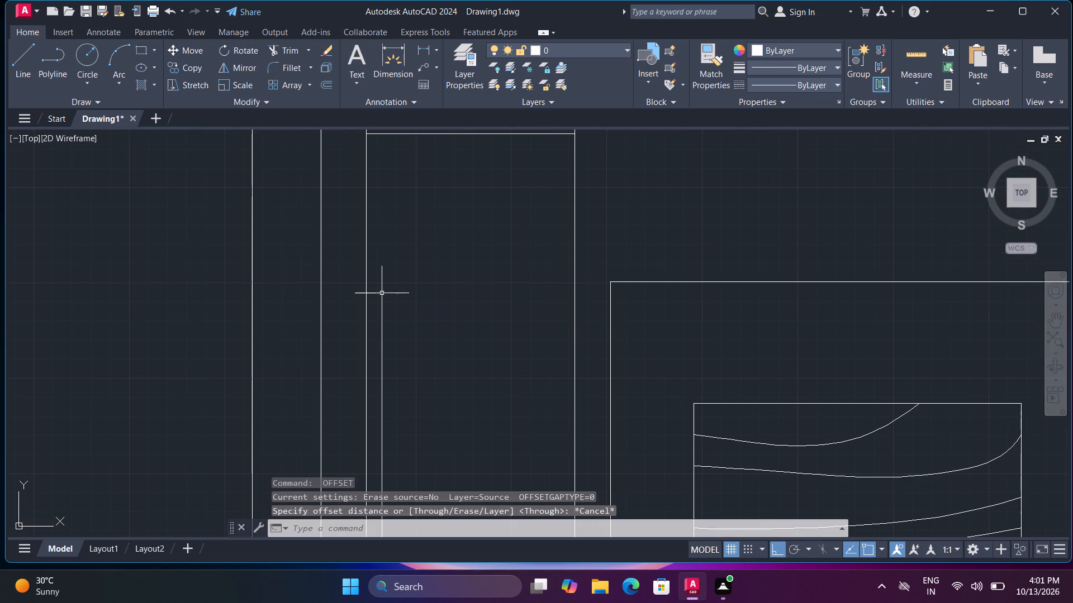
key("Escape")
key("e")
type("x")
key("space")
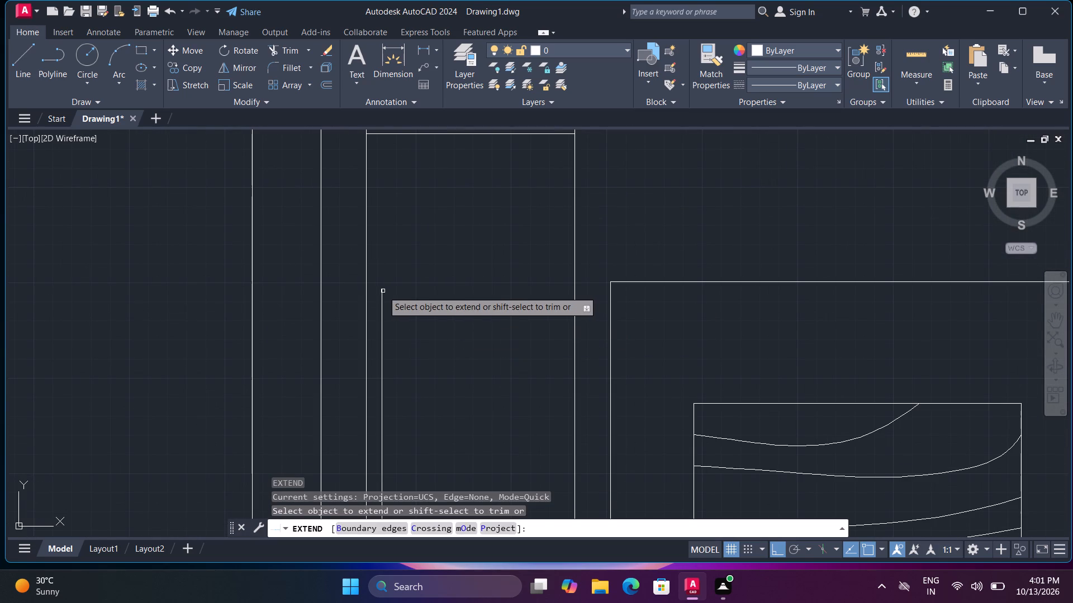
left_click(382, 291)
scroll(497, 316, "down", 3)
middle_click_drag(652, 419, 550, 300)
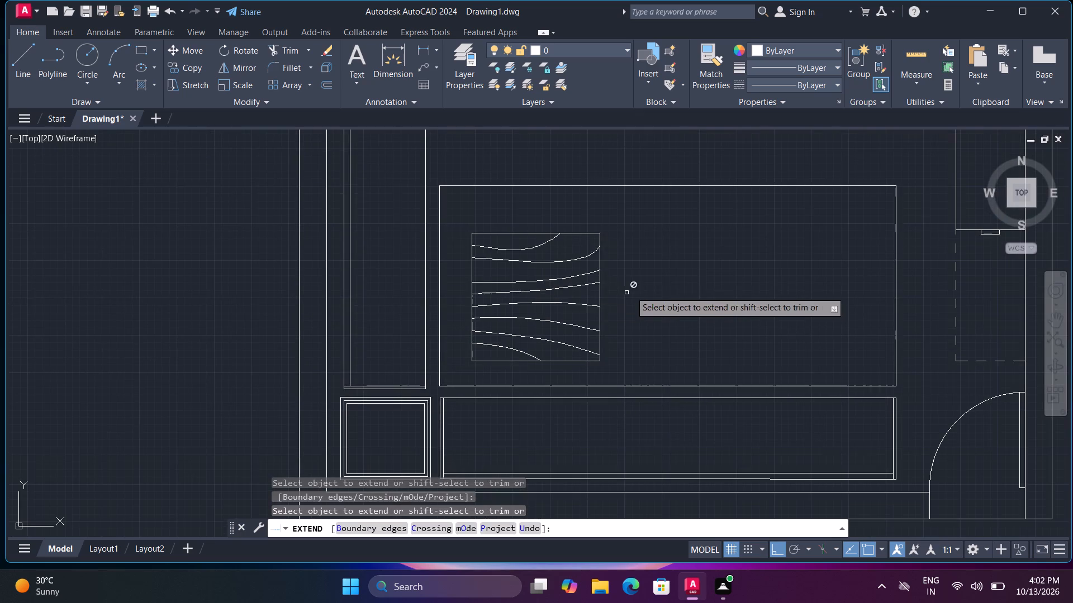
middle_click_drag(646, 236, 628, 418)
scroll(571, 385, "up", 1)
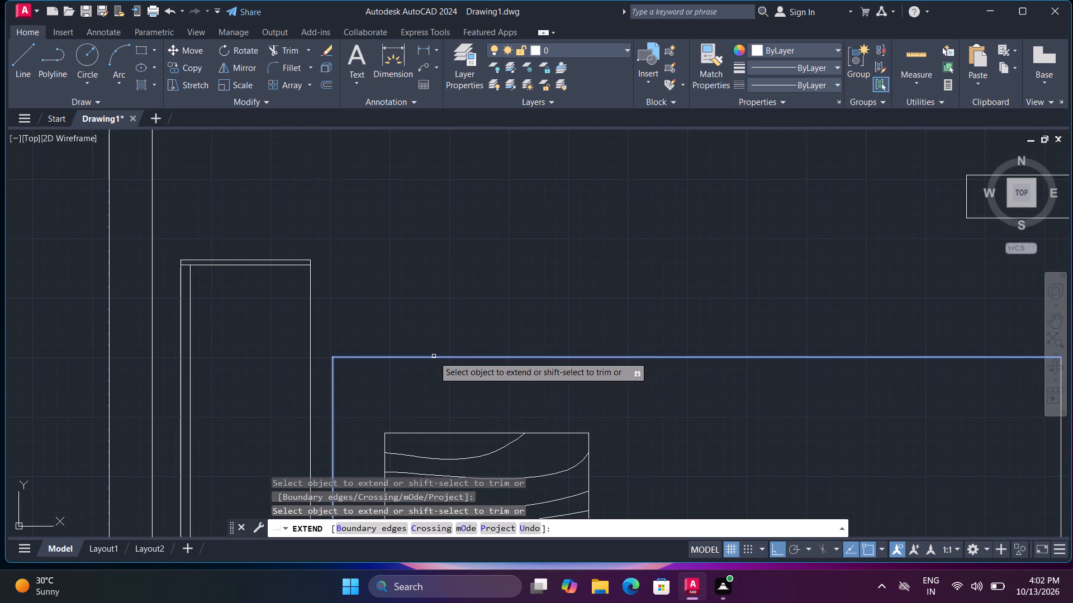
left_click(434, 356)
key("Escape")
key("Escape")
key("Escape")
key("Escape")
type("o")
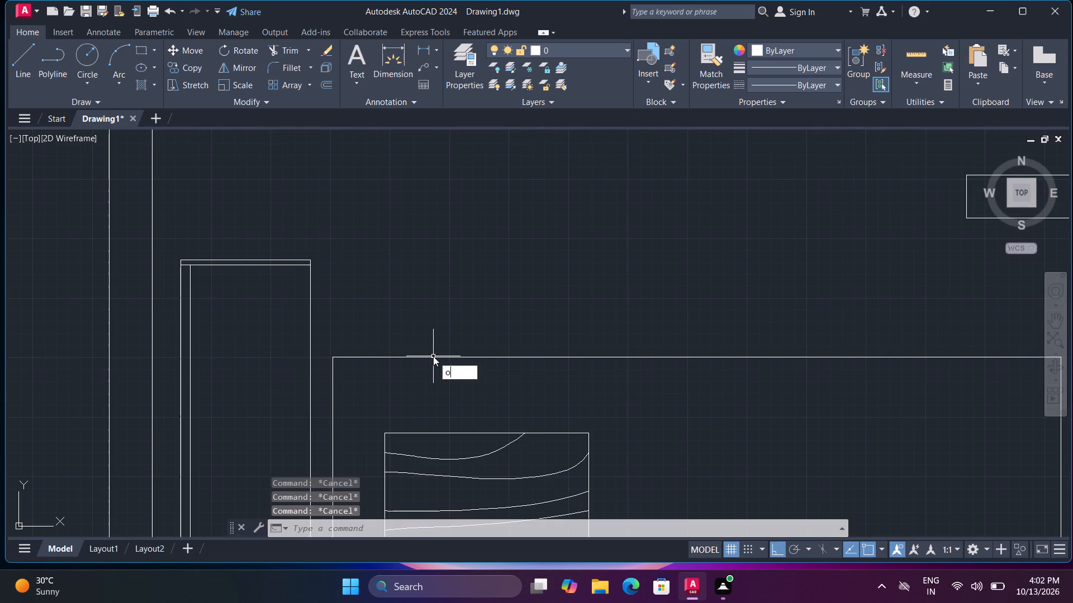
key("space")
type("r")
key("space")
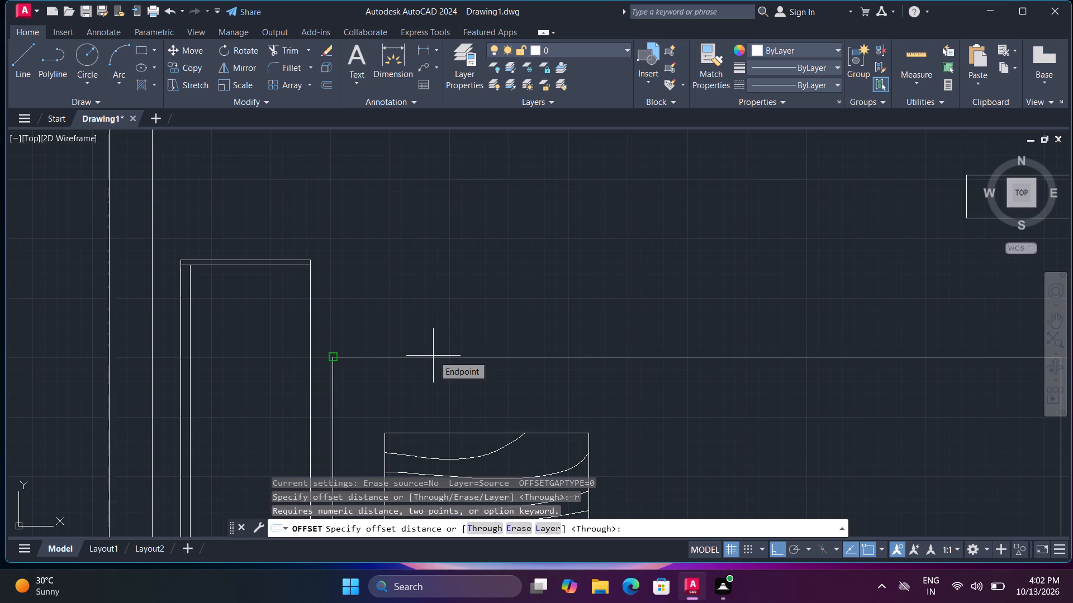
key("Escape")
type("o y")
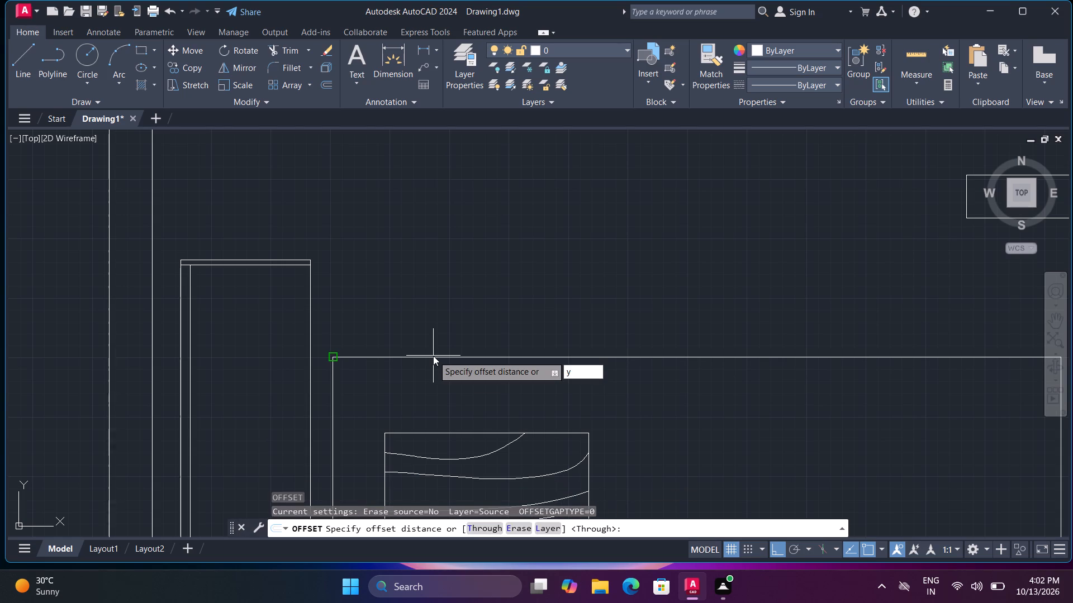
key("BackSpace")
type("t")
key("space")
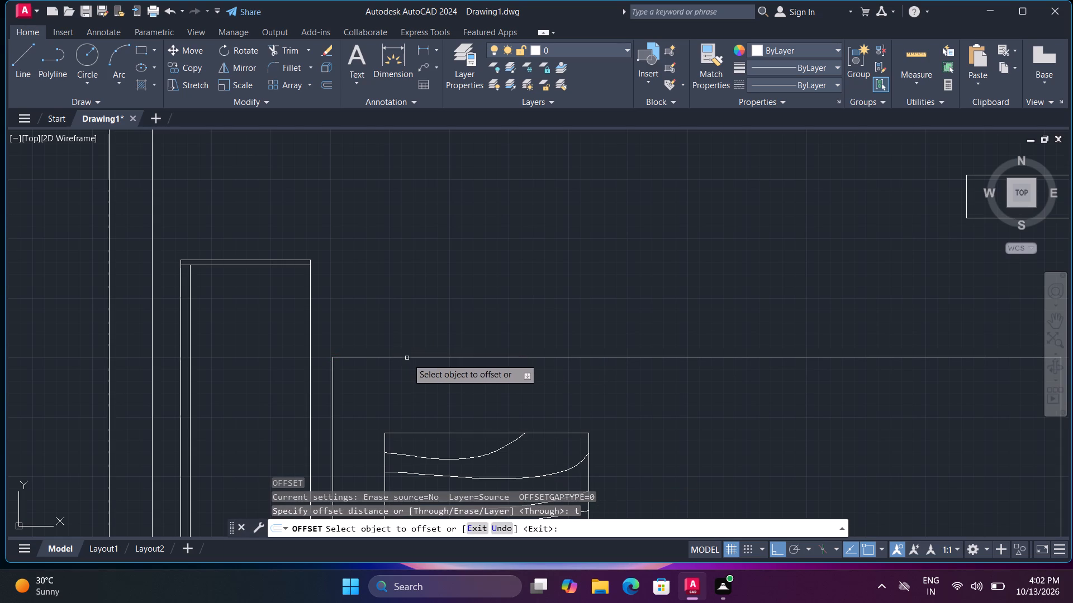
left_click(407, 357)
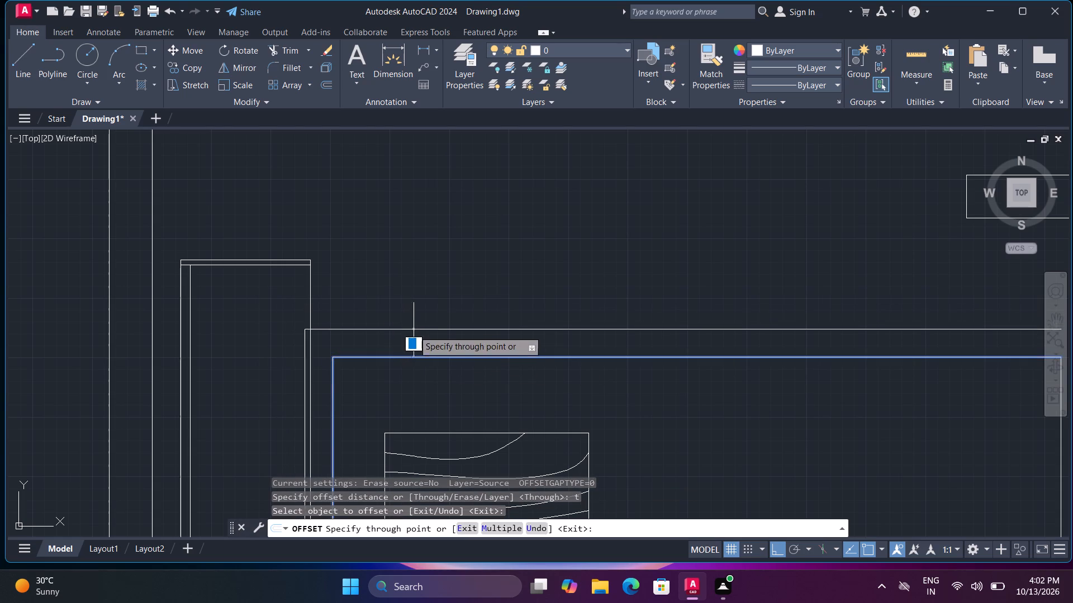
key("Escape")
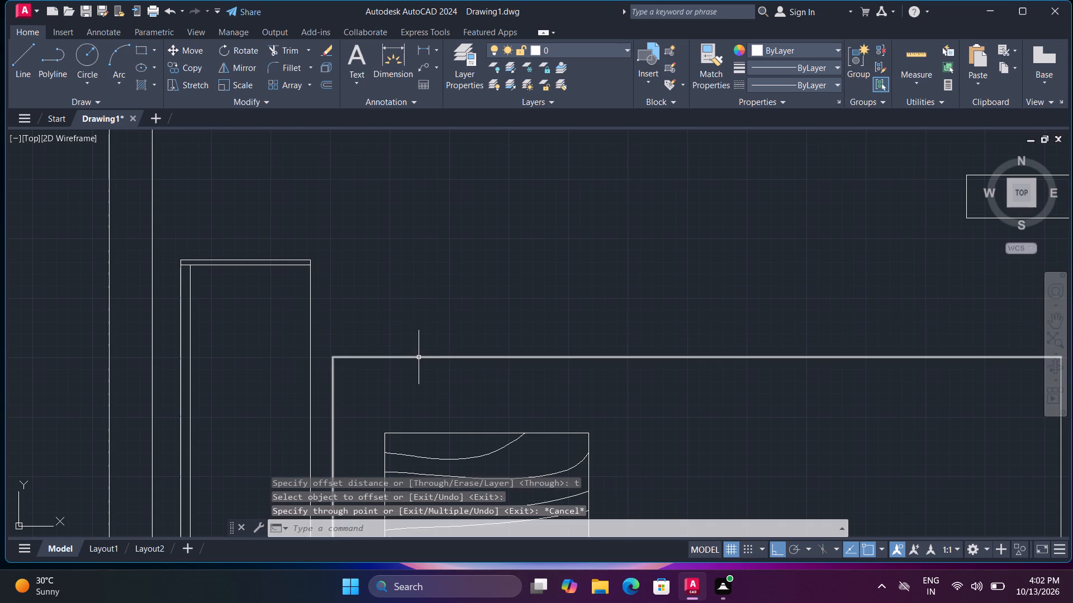
Remove the rug's upper horizontal edge with Trim.
scroll(432, 374, "down", 1)
middle_click_drag(533, 413, 521, 352)
type("tr")
key("space")
key("space")
left_click_drag(529, 346, 529, 341)
left_click(540, 256)
left_click(548, 299)
left_click(552, 306)
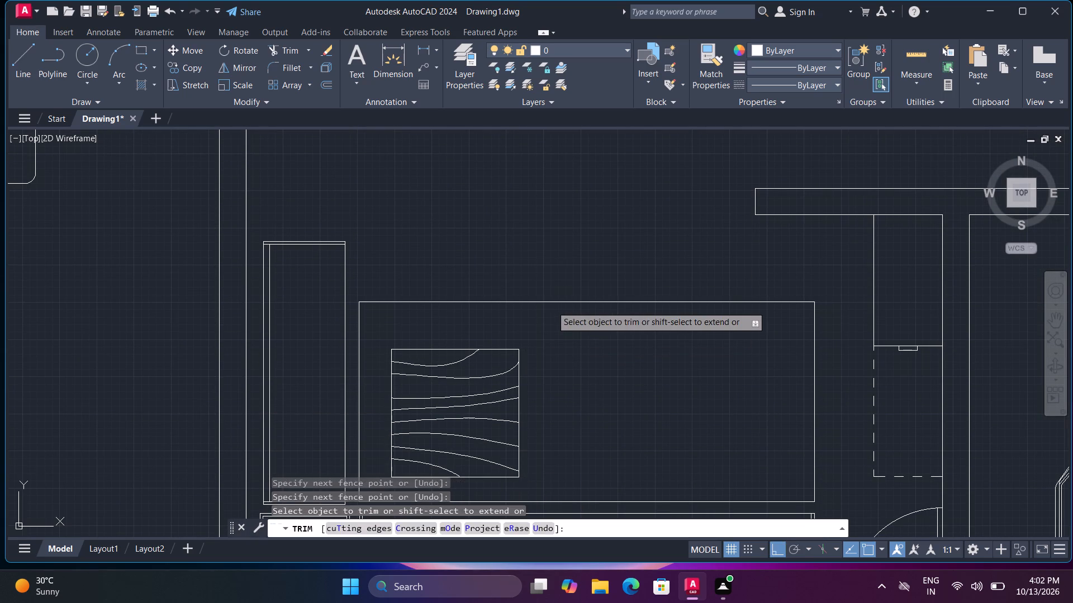
left_click(552, 300)
left_click(597, 321)
left_click(601, 286)
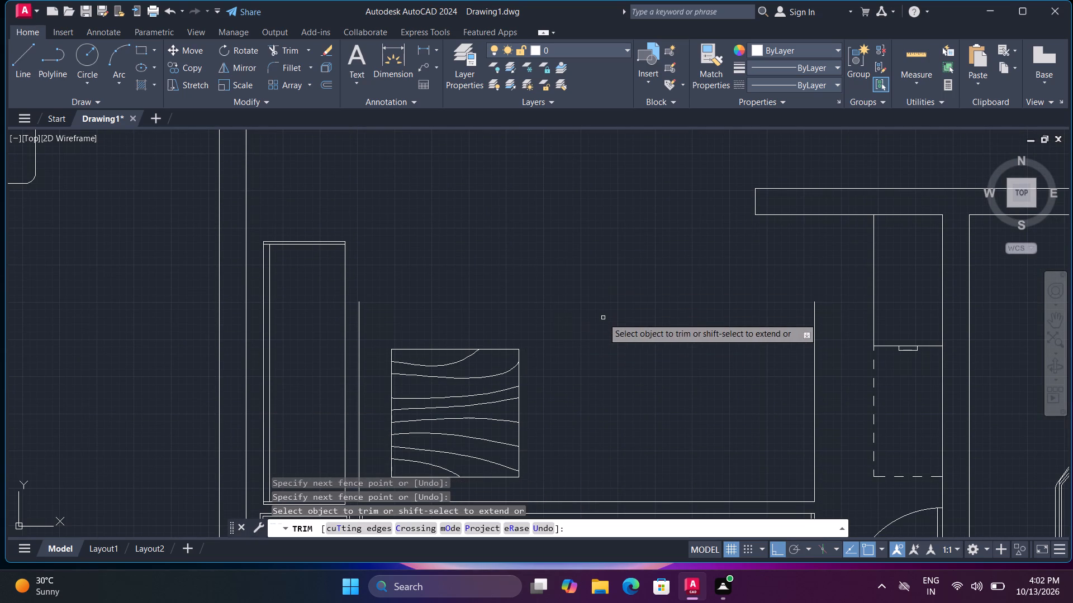
key("Escape")
key("Escape")
Draw the rug's extension from its open sofa-side corner, about 1'-8" up, across, and down to its opposite edge.
key("l")
key("space")
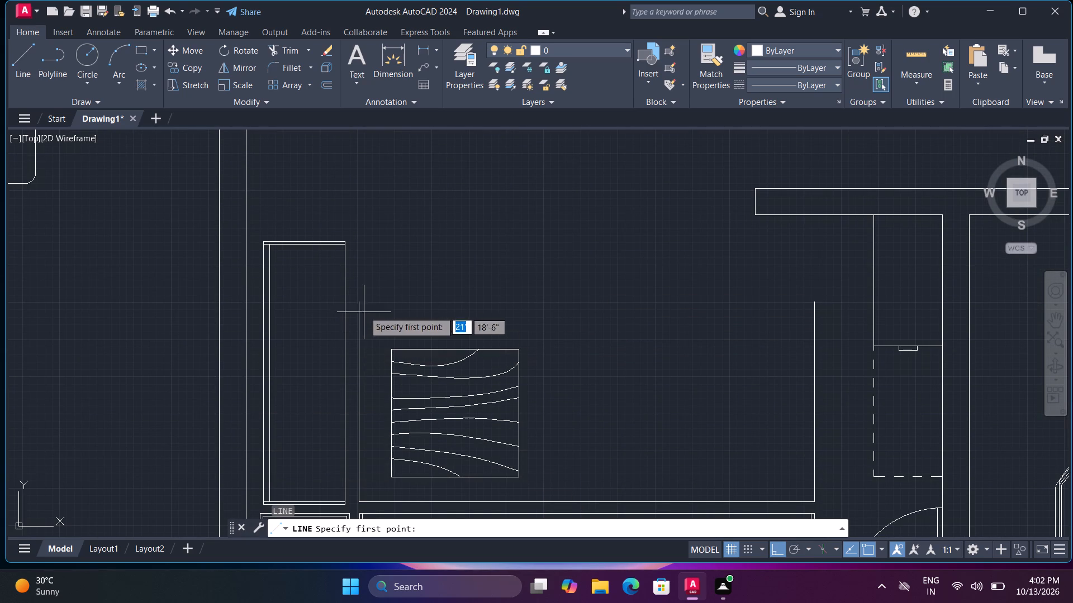
left_click(360, 301)
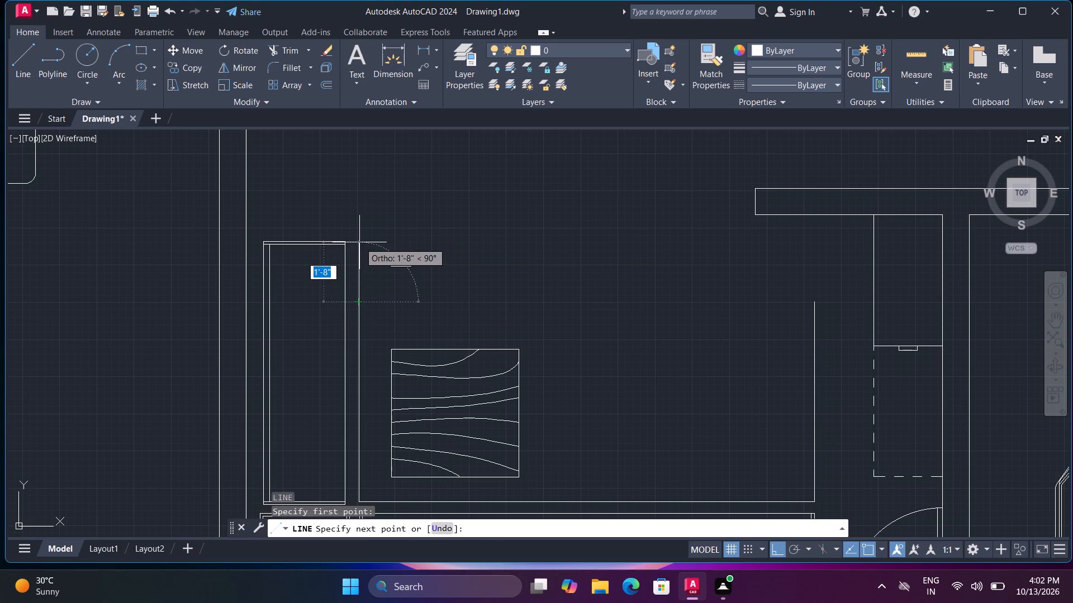
left_click(359, 242)
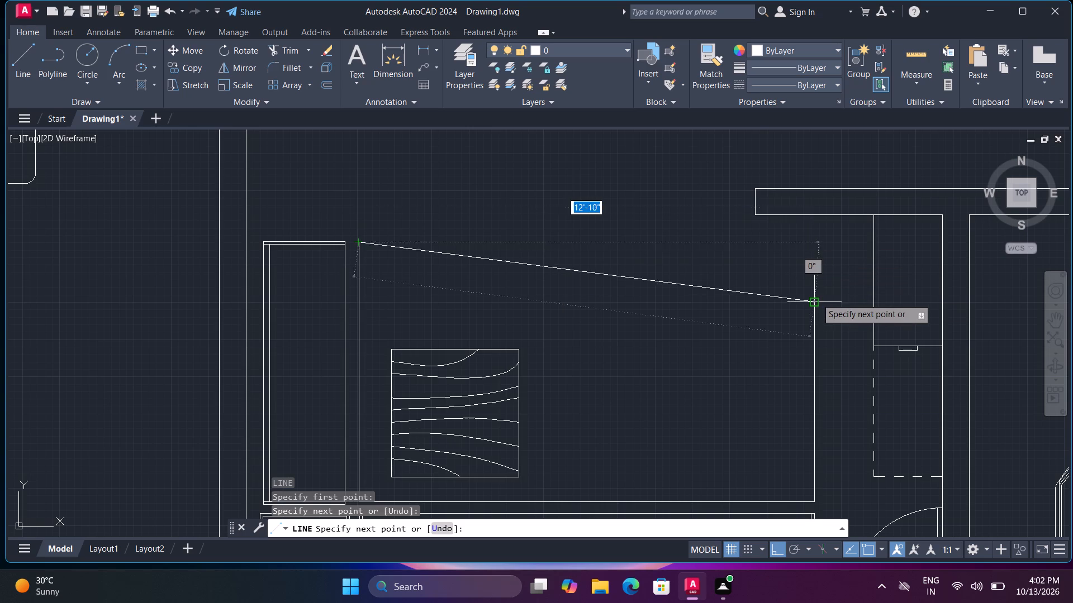
left_click(815, 243)
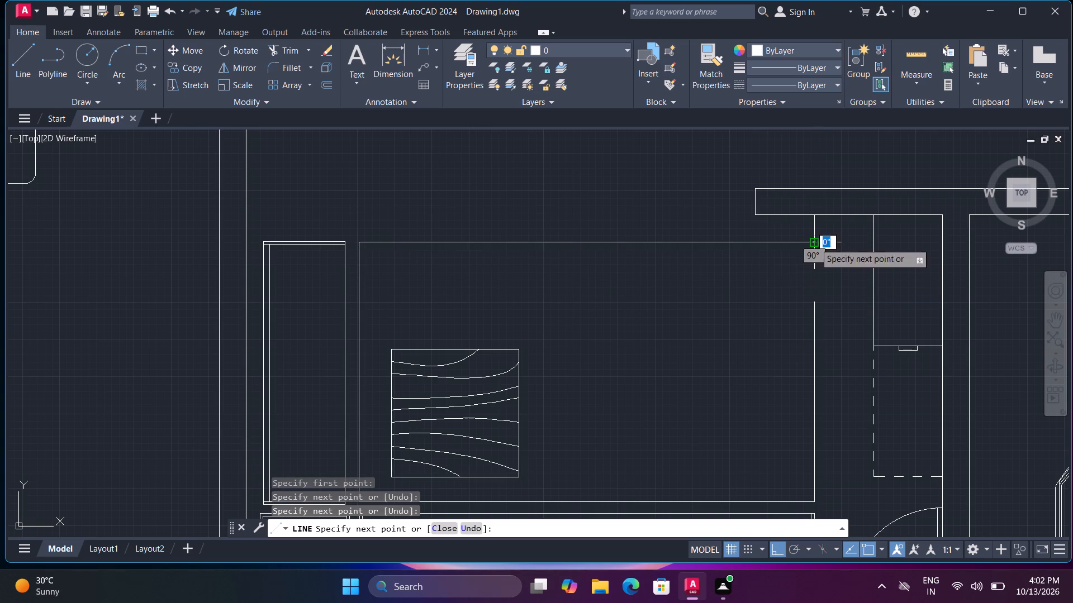
left_click(816, 301)
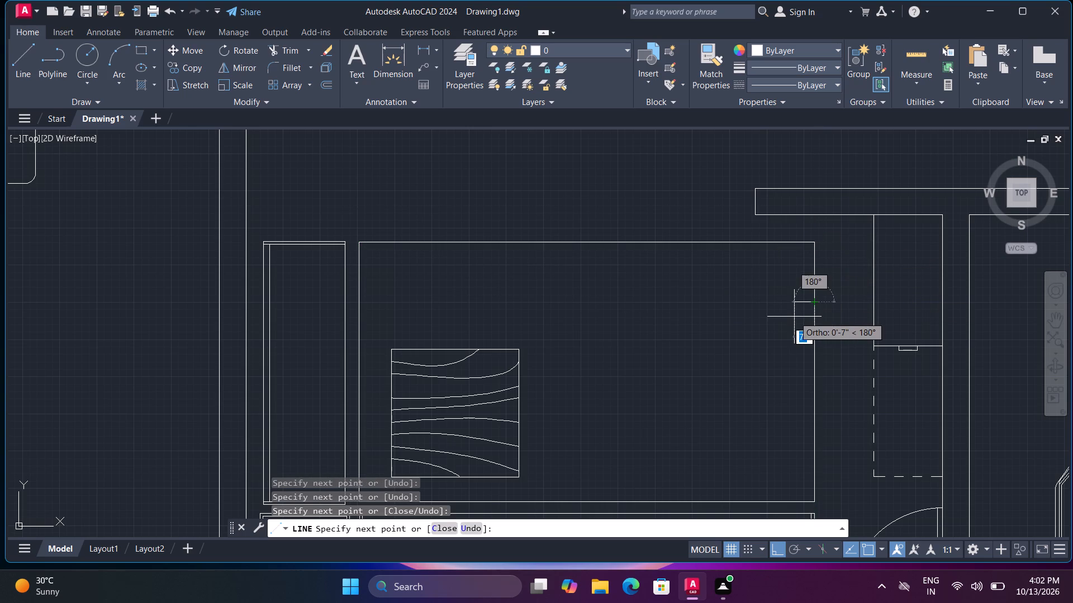
key("Escape")
Turn Ortho off and move the wood-grain table about 1'-2" up and slightly away from the vertical sofa.
middle_click_drag(795, 420, 761, 282)
middle_click_drag(761, 277, 763, 267)
scroll(728, 318, "down", 1)
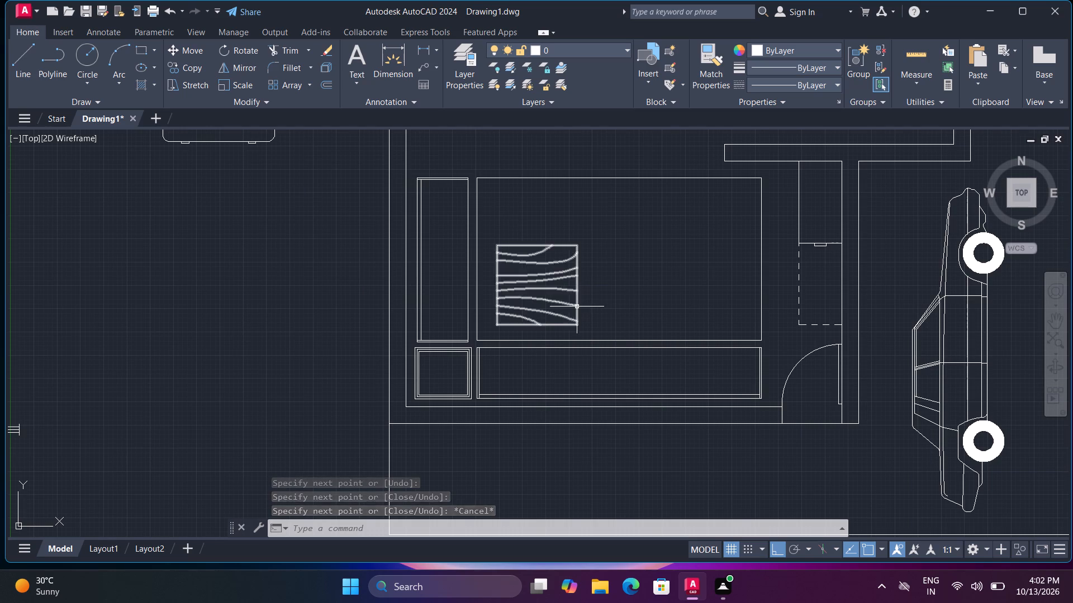
left_click(577, 307)
key("m")
key("space")
left_click(577, 320)
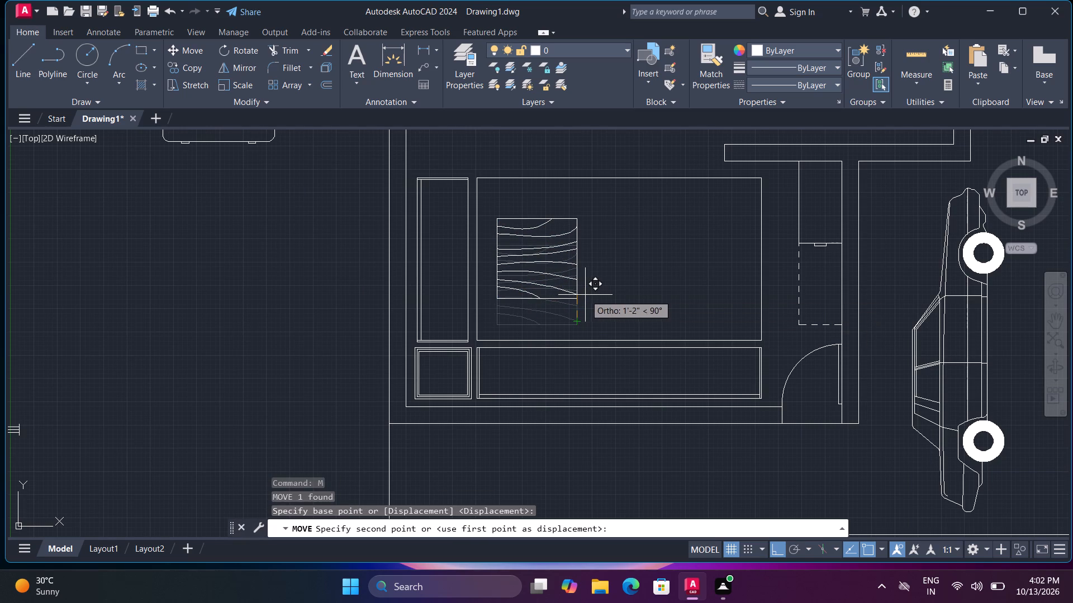
key("F8")
left_click(587, 295)
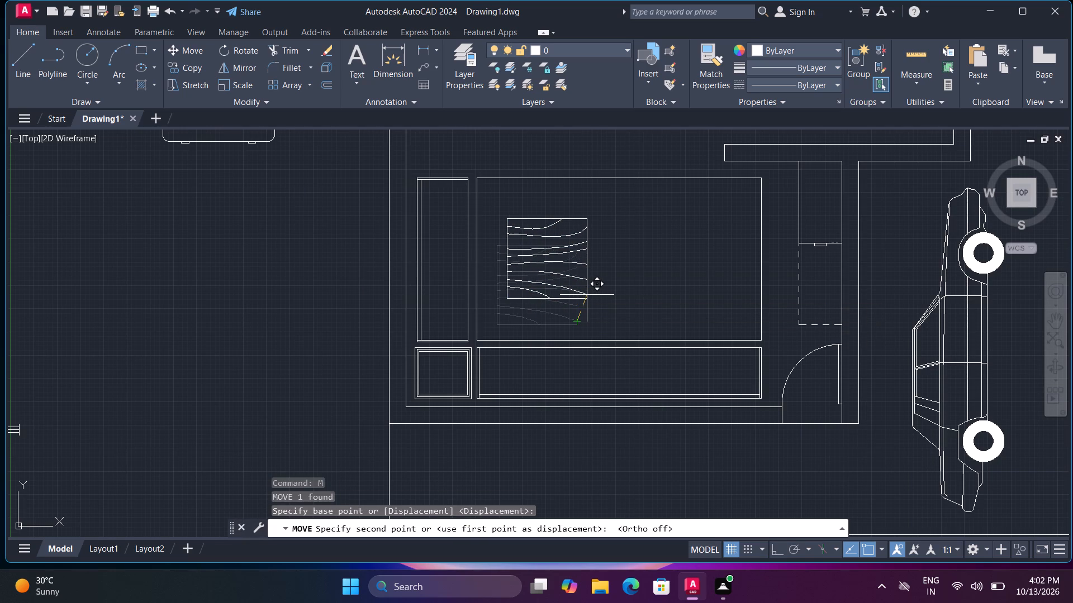
scroll(645, 323, "down", 2)
key("Escape")
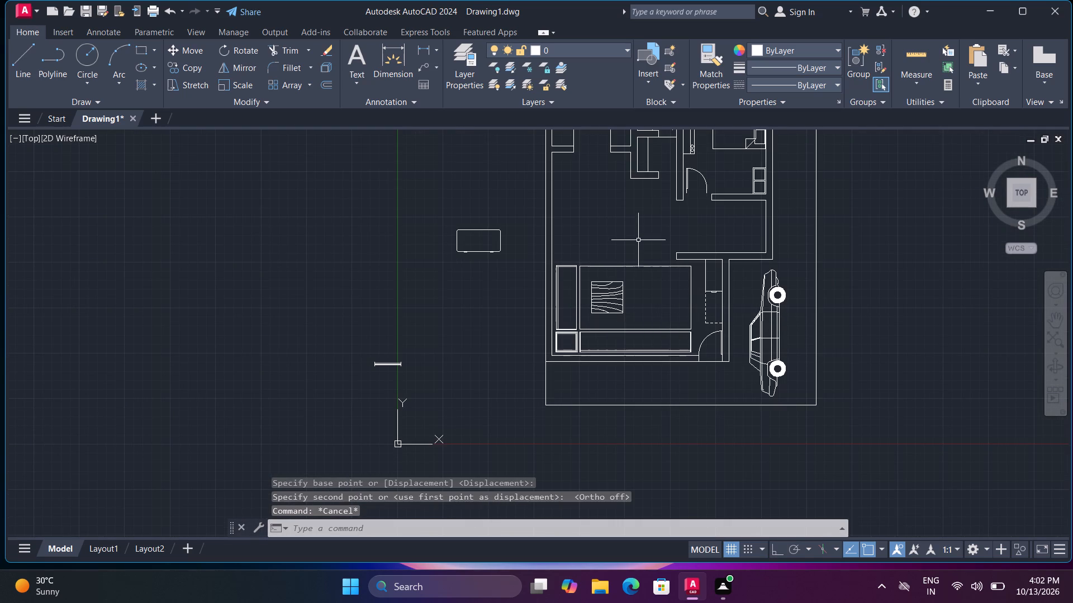
Insert the 30 in top-view Sink-single block from DesignCenter's Kitchens.dwg in the empty area outside the plan, and close DesignCenter.
middle_click_drag(634, 246, 602, 324)
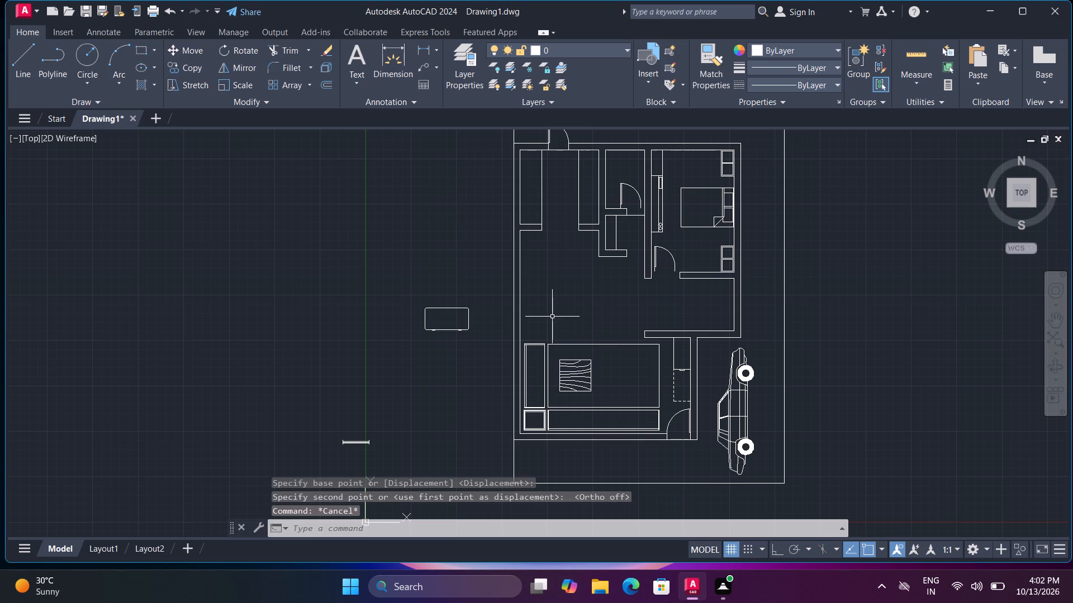
scroll(552, 316, "up", 1)
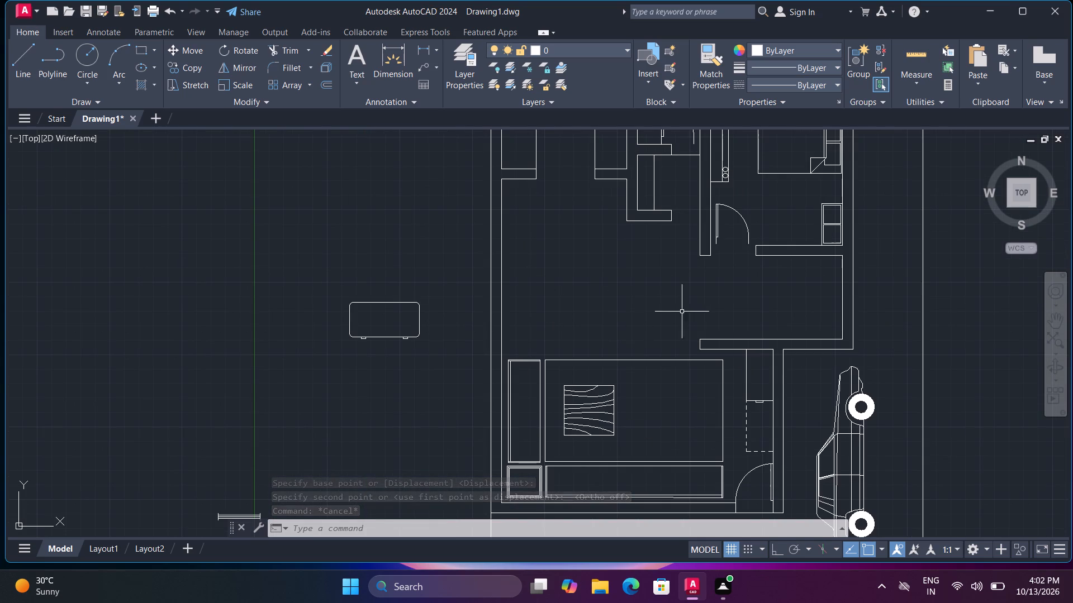
scroll(663, 291, "down", 1)
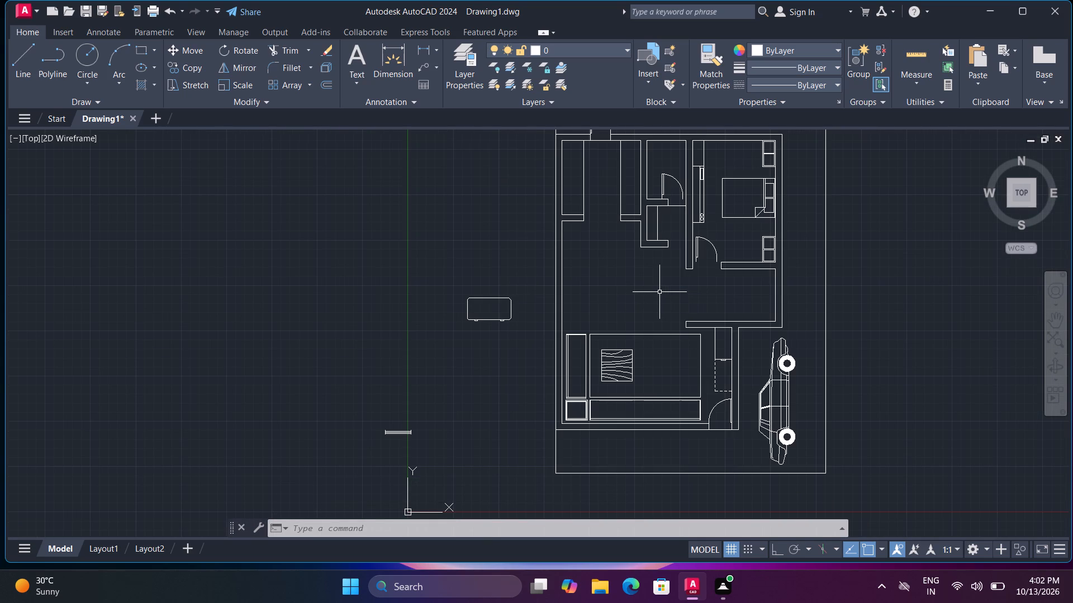
key("ctrl+2")
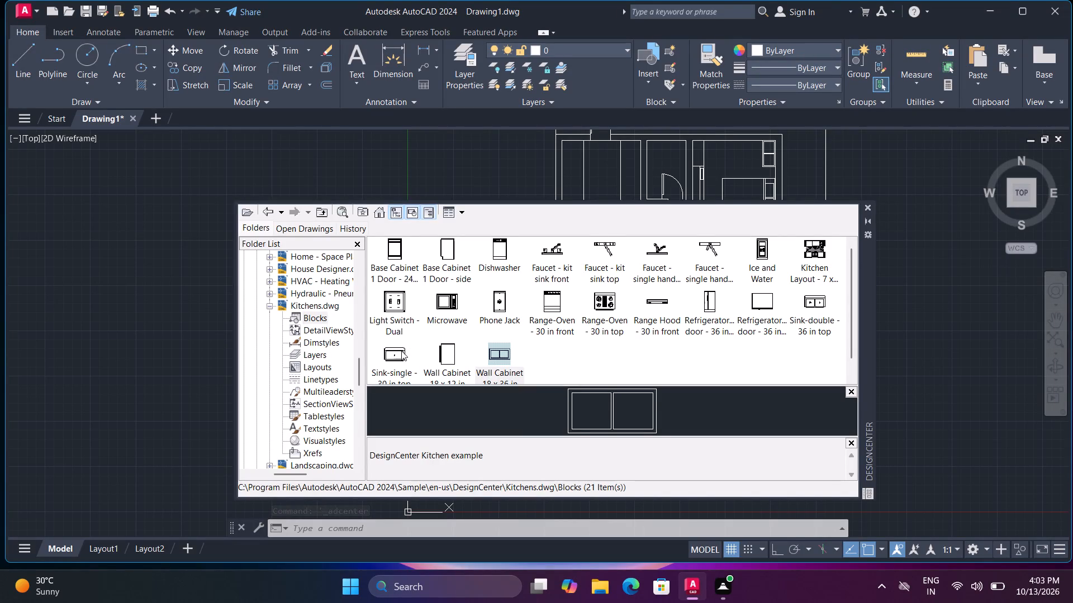
left_click_drag(398, 355, 10, 401)
left_click_drag(72, 388, 117, 388)
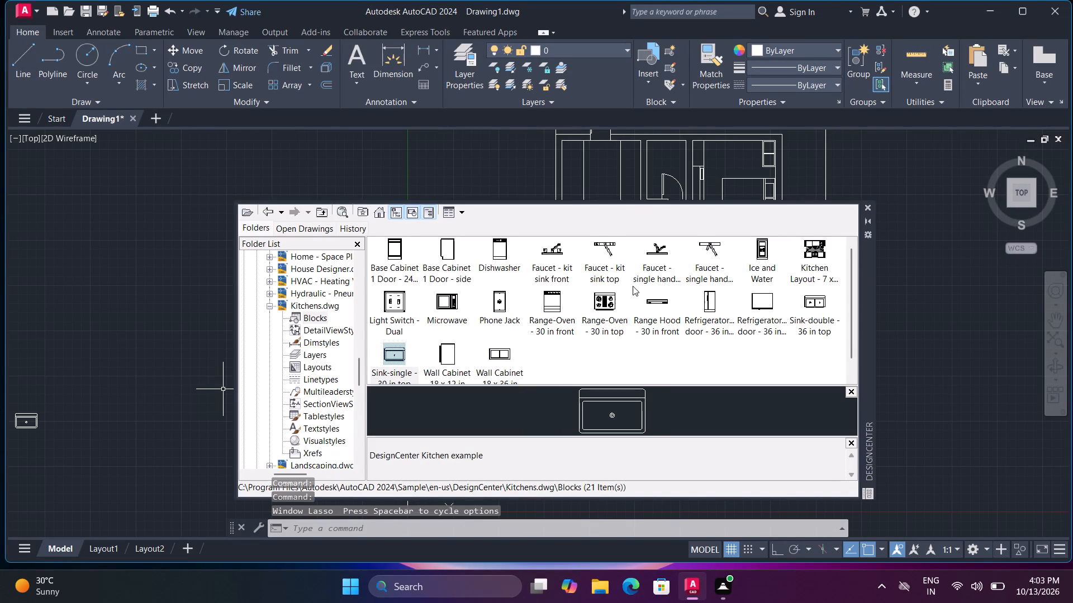
left_click(866, 209)
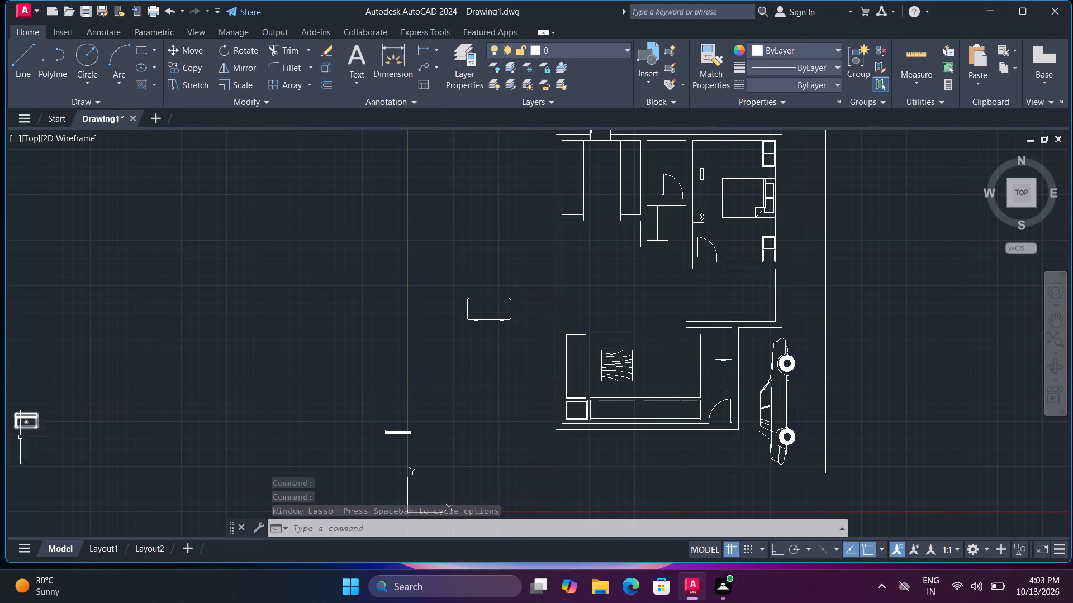
Move the sink block from outside the plan into the open hall, just below the small counter niche.
left_click_drag(27, 427, 432, 336)
type("m")
key("space")
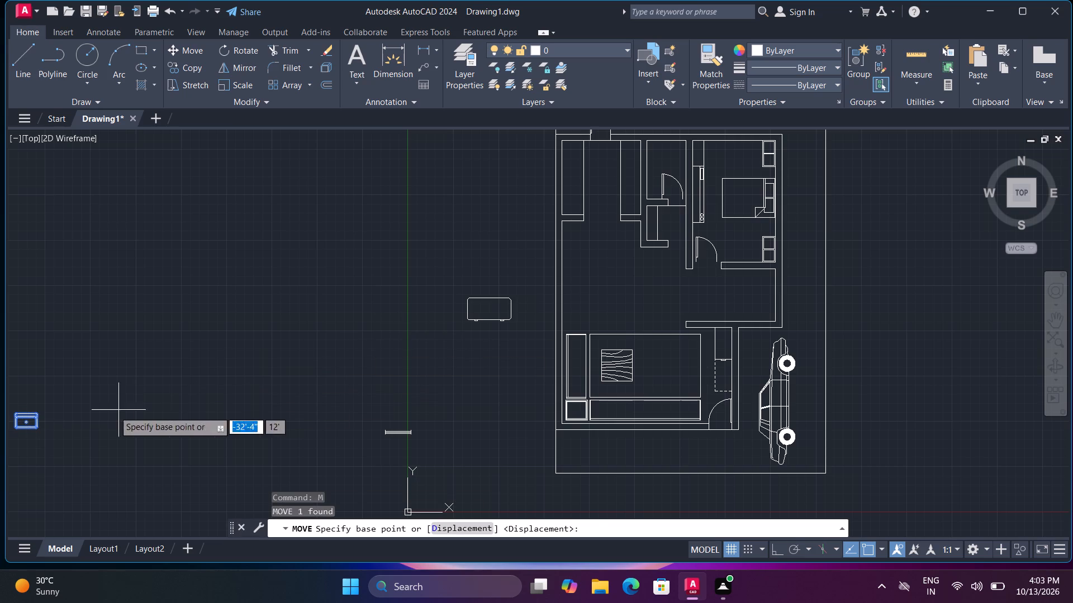
left_click(29, 422)
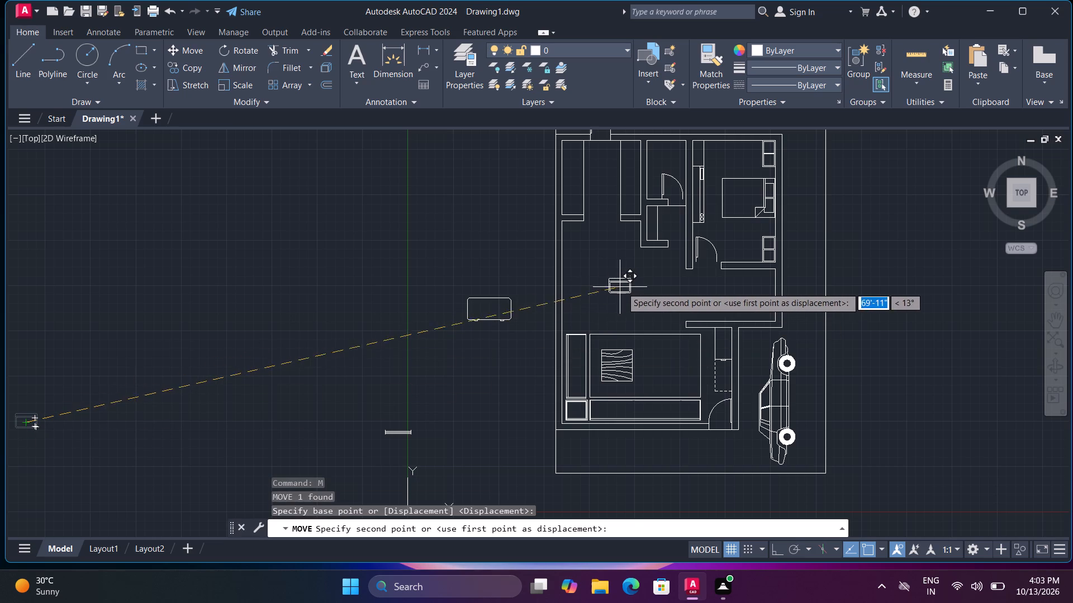
scroll(653, 291, "up", 2)
middle_click_drag(656, 235, 623, 367)
left_click(628, 374)
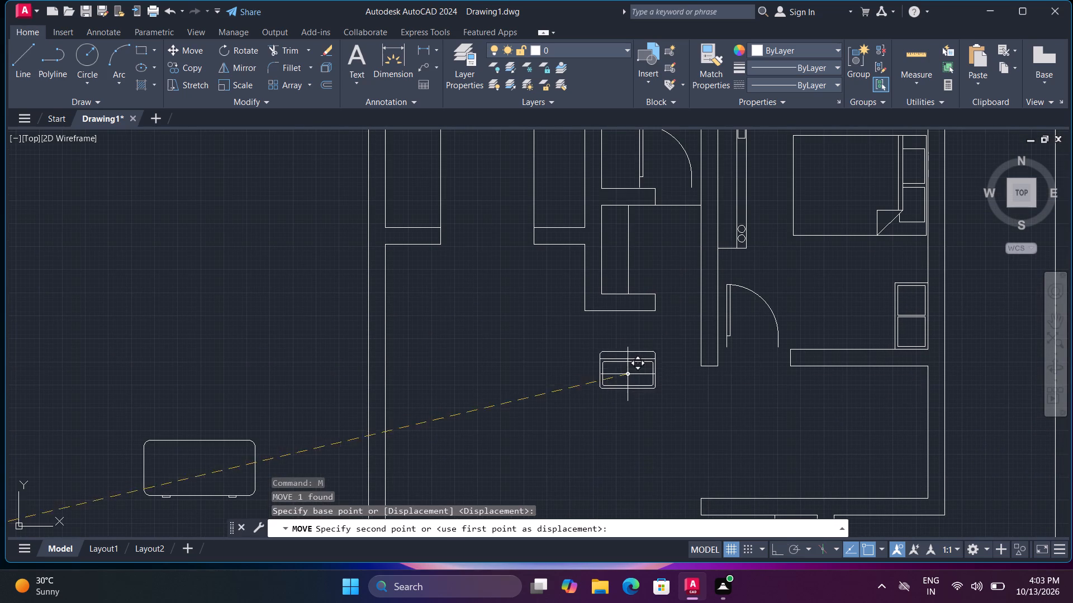
Scale the sink block freehand, from points on its lower edge, down to about half its inserted size.
type("sc")
key("space")
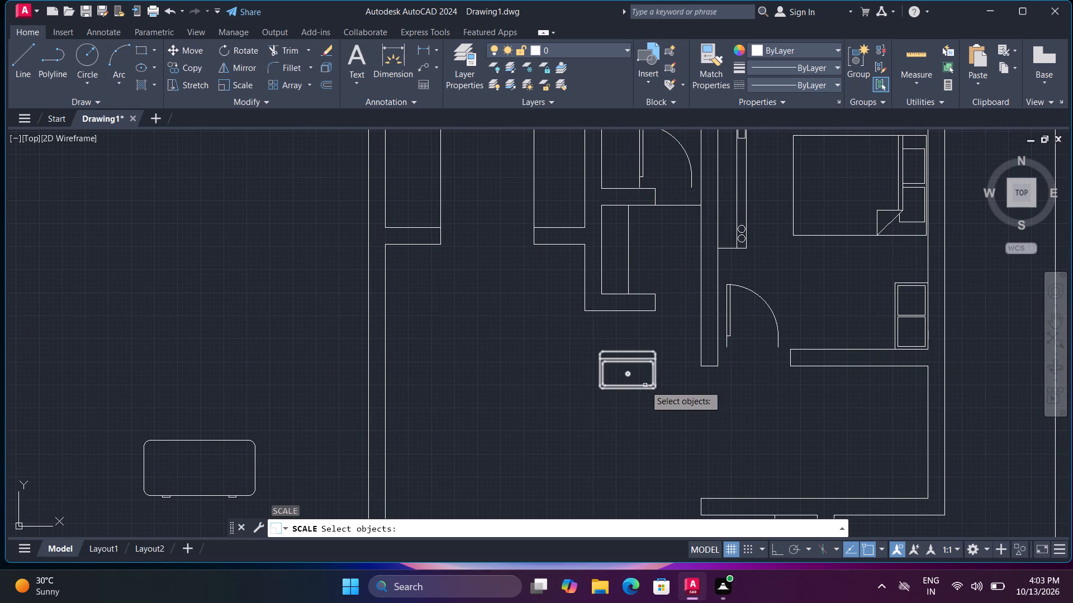
left_click(645, 385)
key("space")
left_click(653, 388)
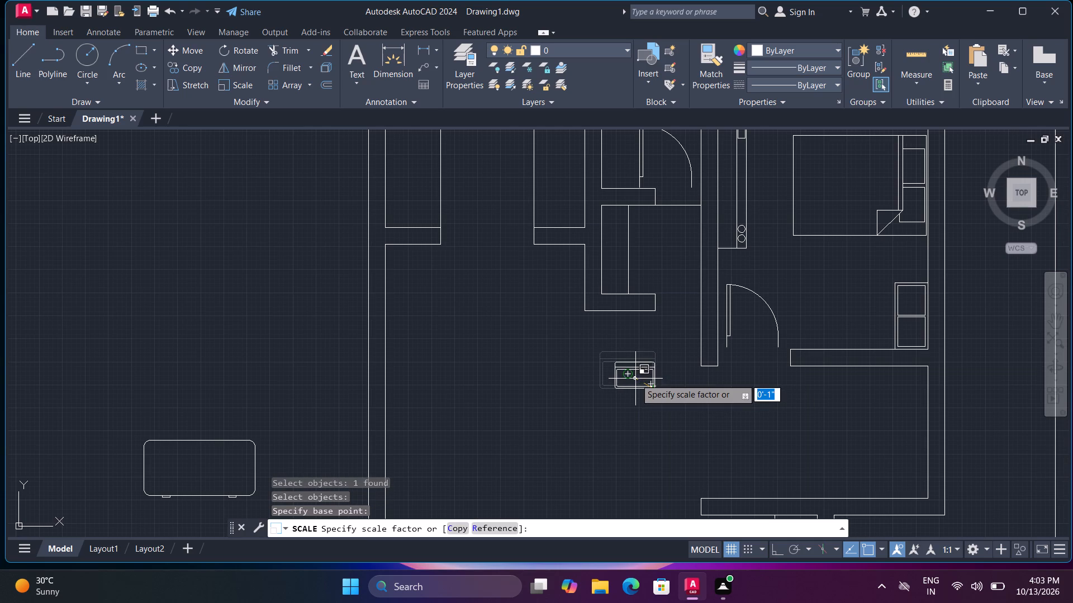
left_click(641, 381)
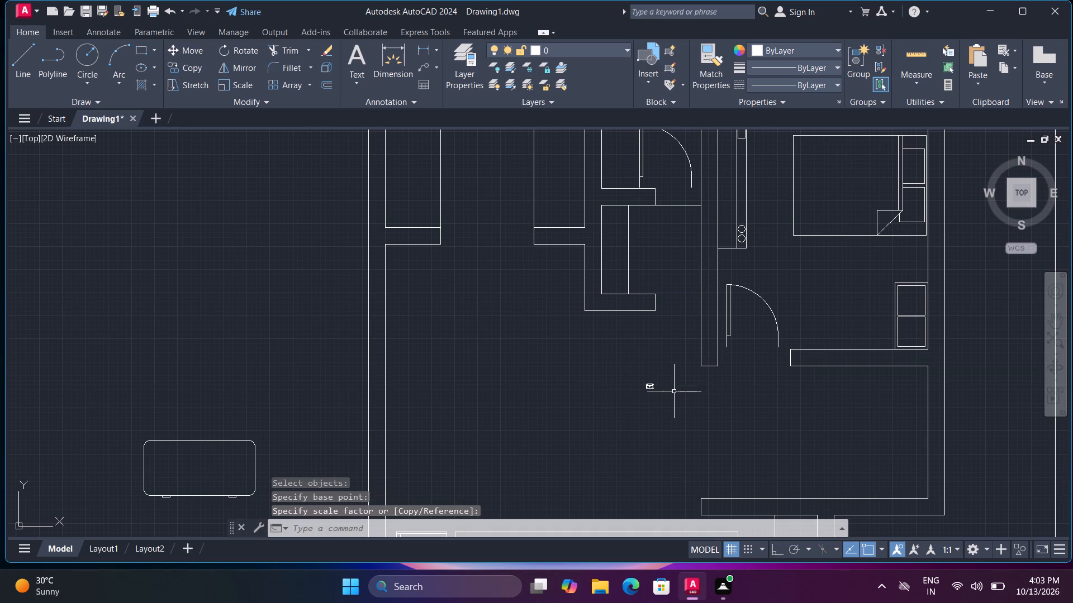
key("space")
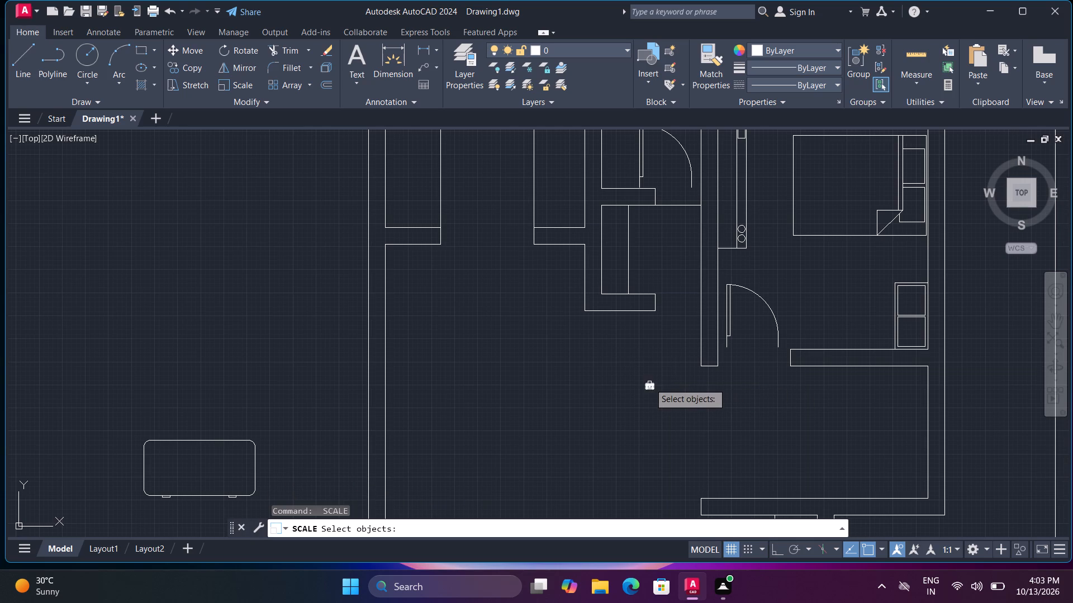
left_click(649, 384)
key("space")
left_click(652, 387)
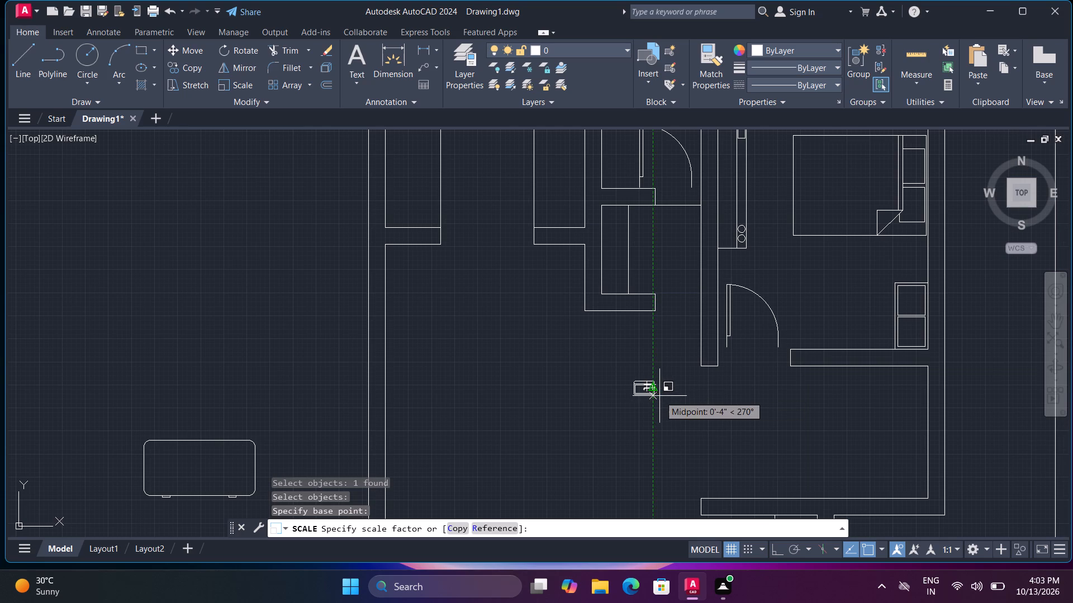
left_click(661, 397)
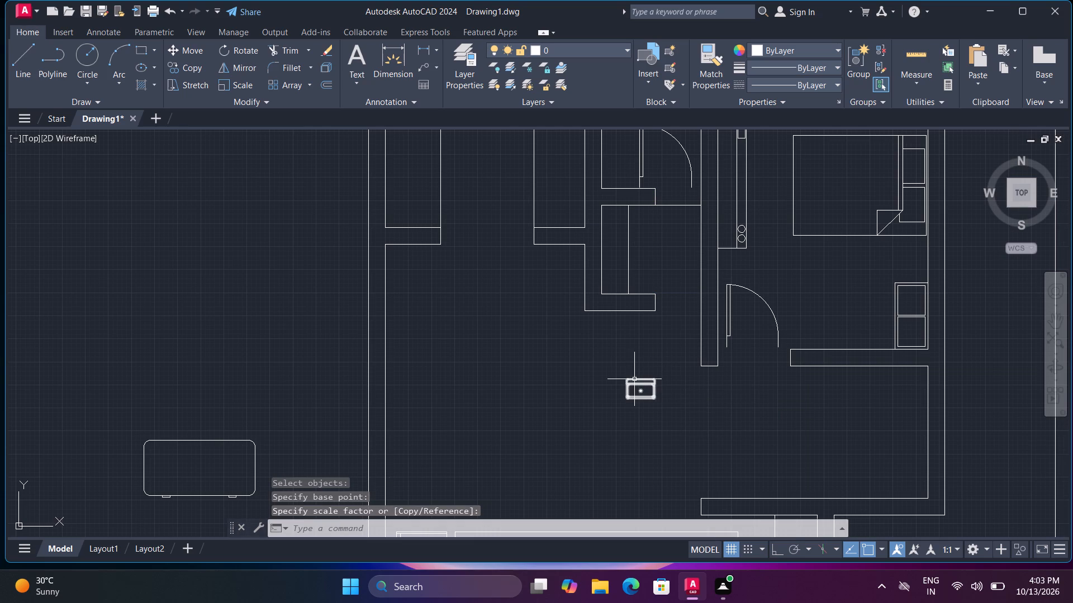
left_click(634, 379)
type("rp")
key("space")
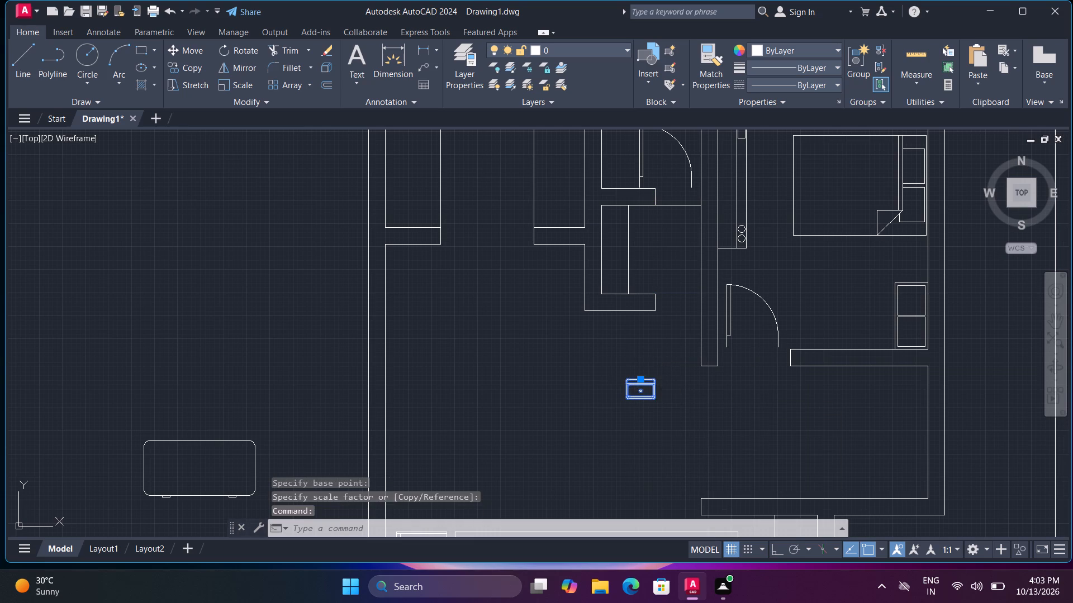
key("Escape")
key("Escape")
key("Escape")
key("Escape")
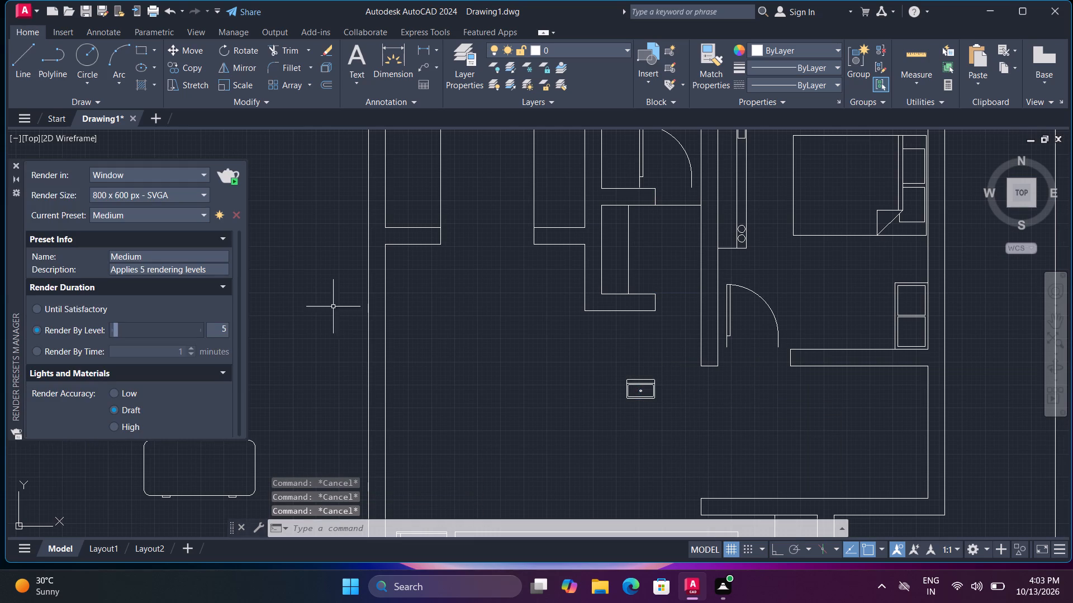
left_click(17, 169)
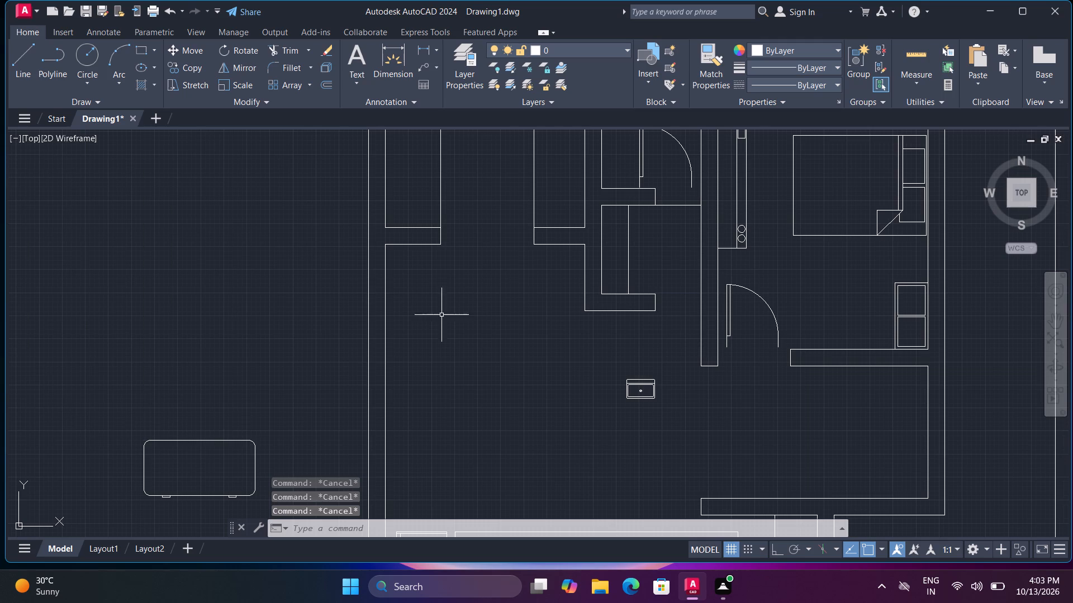
Rotate the sink block 270° about its lower corner so that it stands vertically, with its wider rim facing the bedroom.
left_click(575, 370)
left_click(685, 390)
left_click_drag(543, 341, 548, 342)
left_click(685, 418)
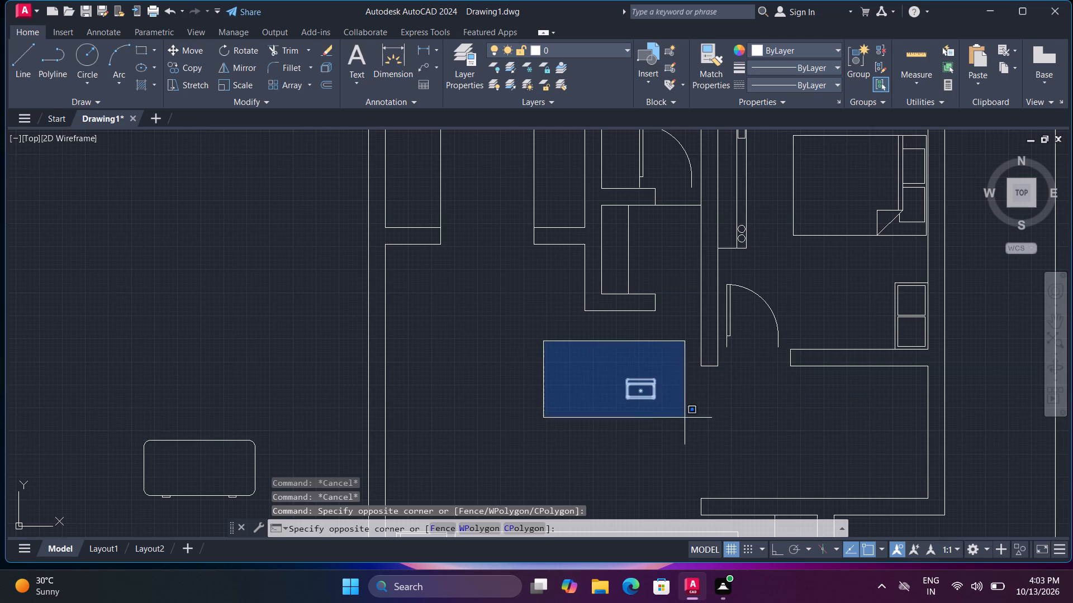
key("e")
key("BackSpace")
type("ro")
key("Return")
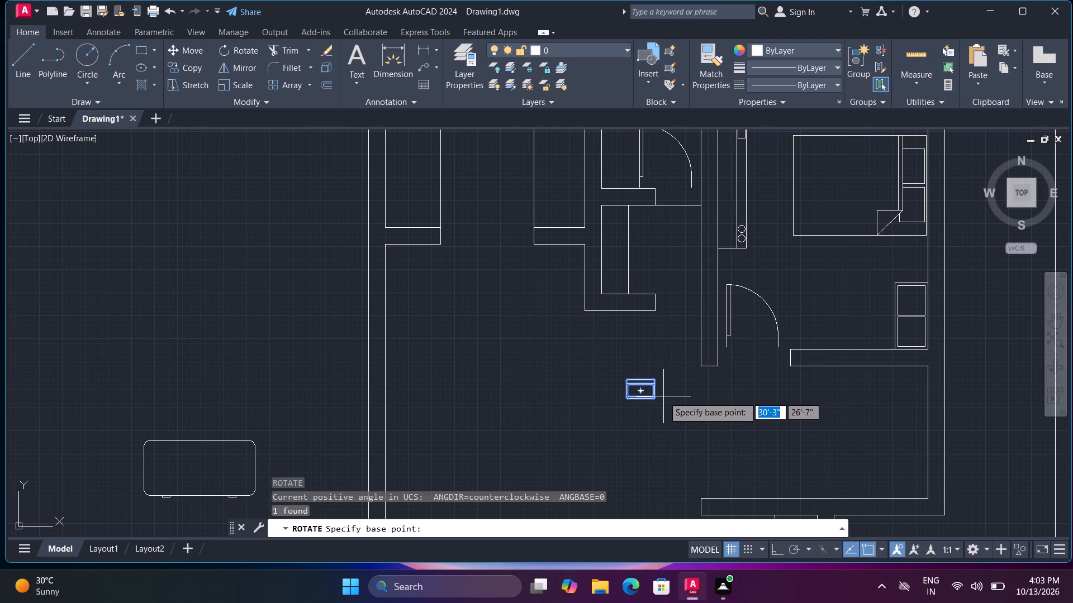
left_click(656, 400)
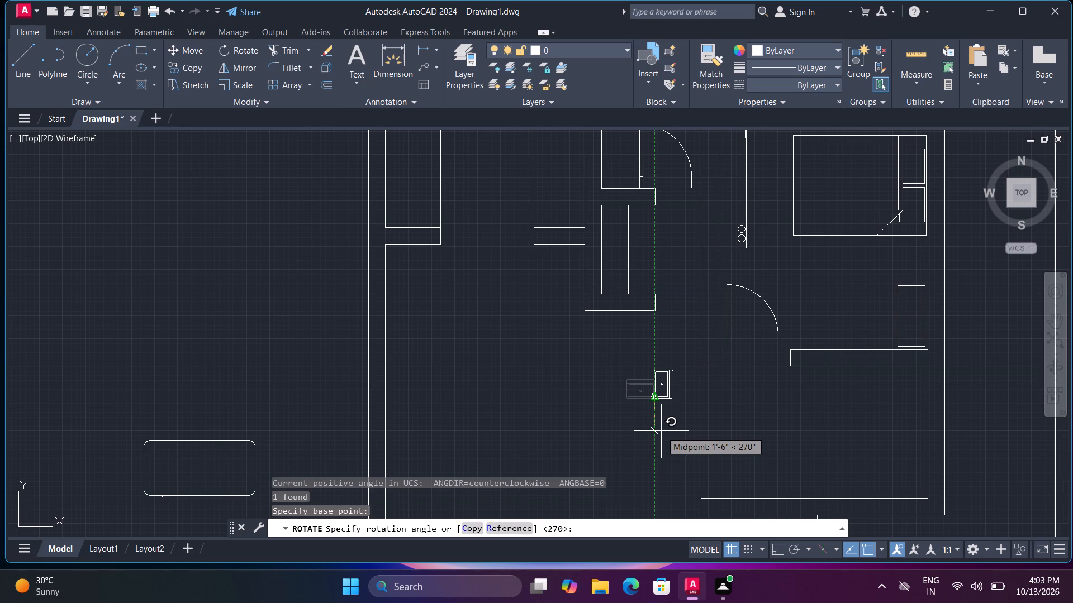
left_click(661, 431)
Move the rotated sink onto the narrow vertical counter in the niche below the small room with the door.
scroll(661, 428, "up", 2)
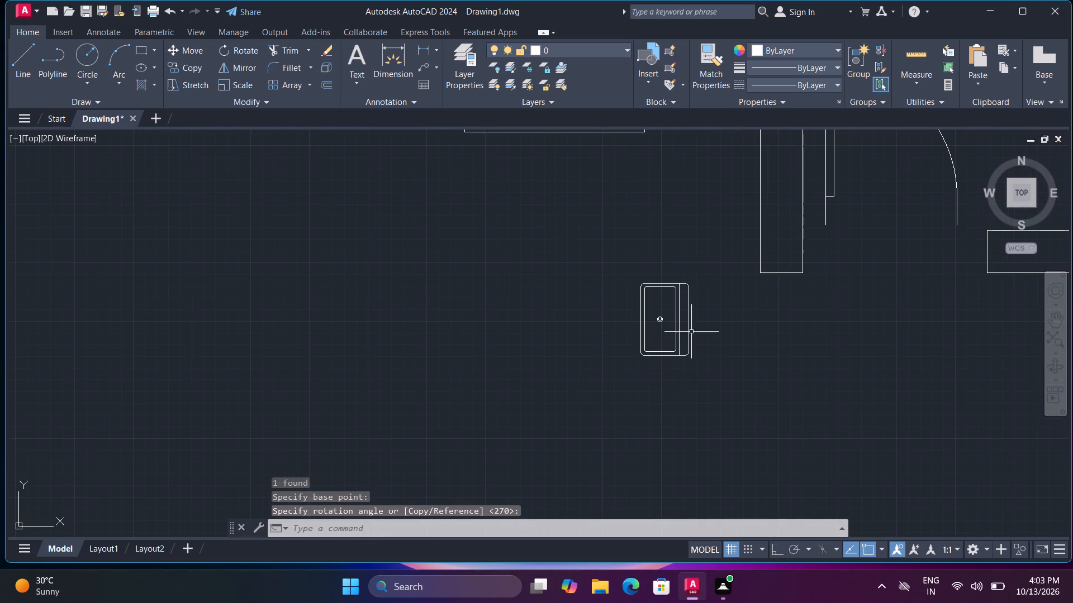
middle_click_drag(696, 330, 667, 482)
left_click_drag(599, 419, 604, 422)
left_click(694, 525)
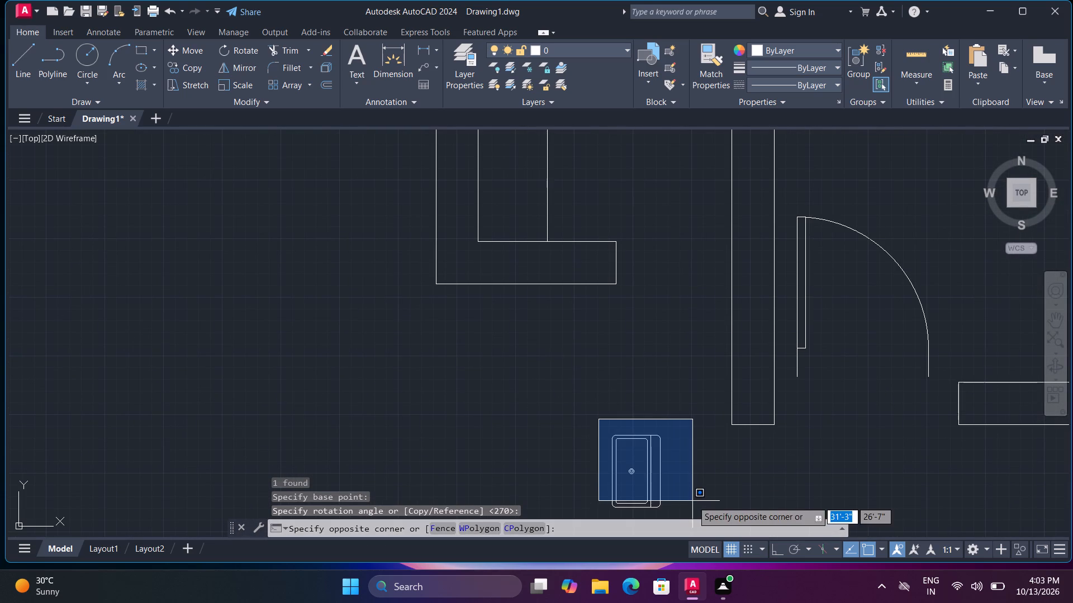
left_click(689, 515)
key("m")
key("space")
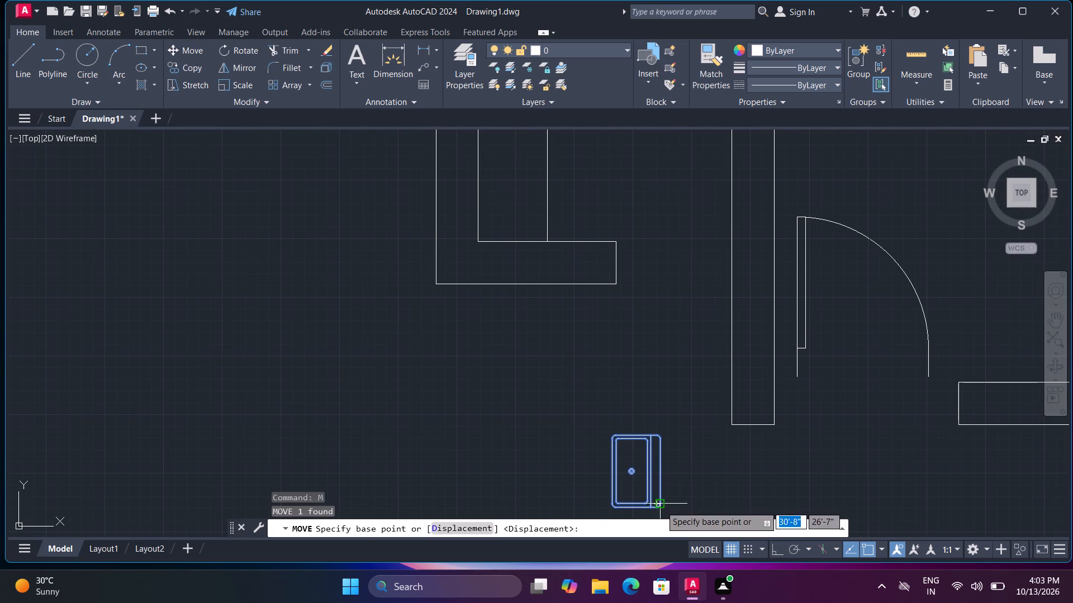
left_click(661, 506)
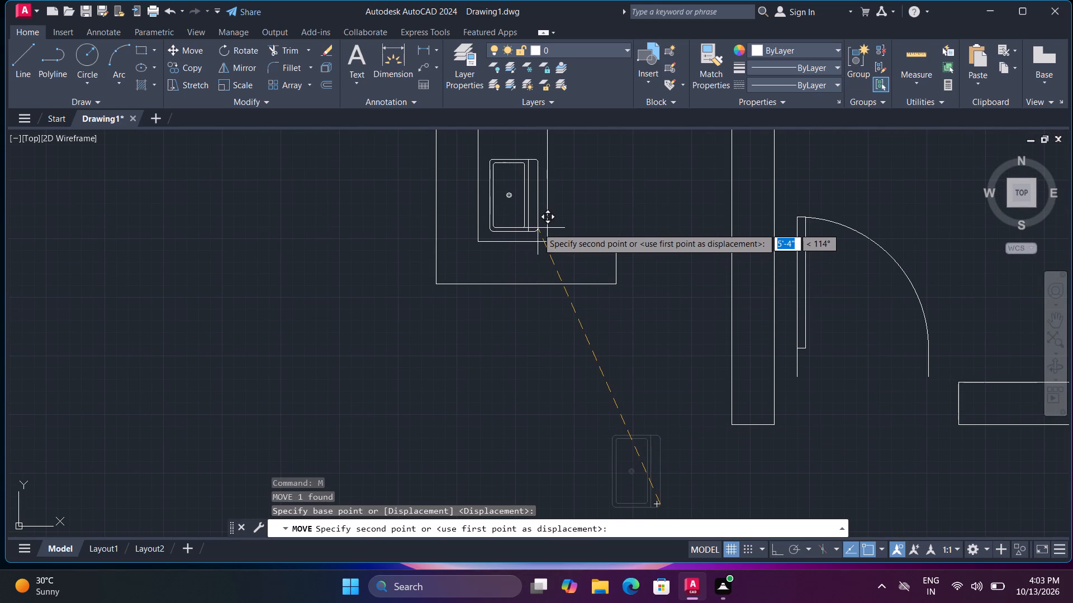
middle_click_drag(537, 212, 549, 269)
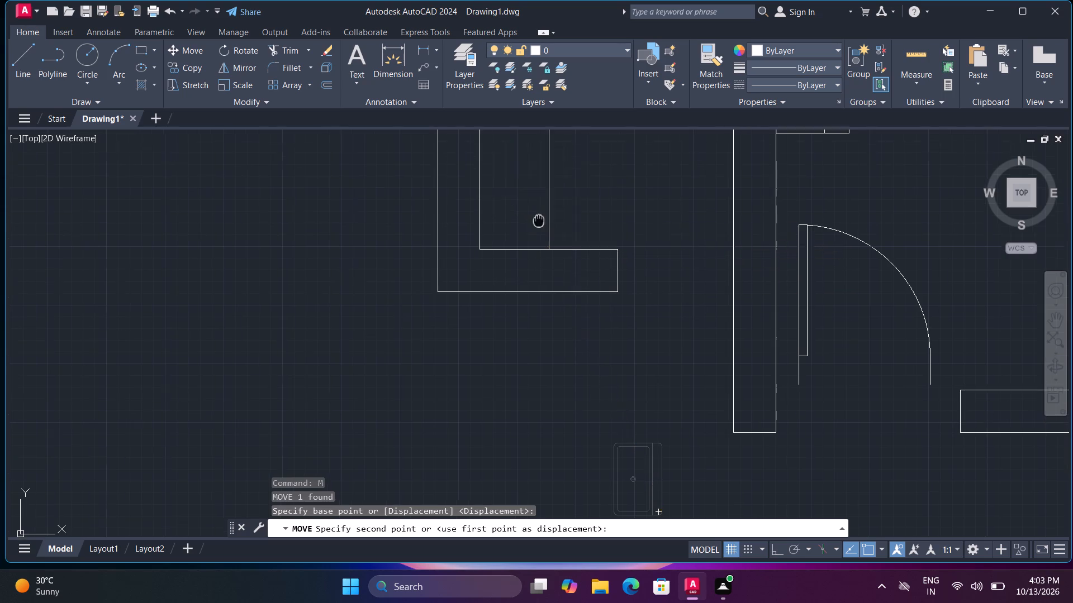
middle_click_drag(549, 269, 553, 348)
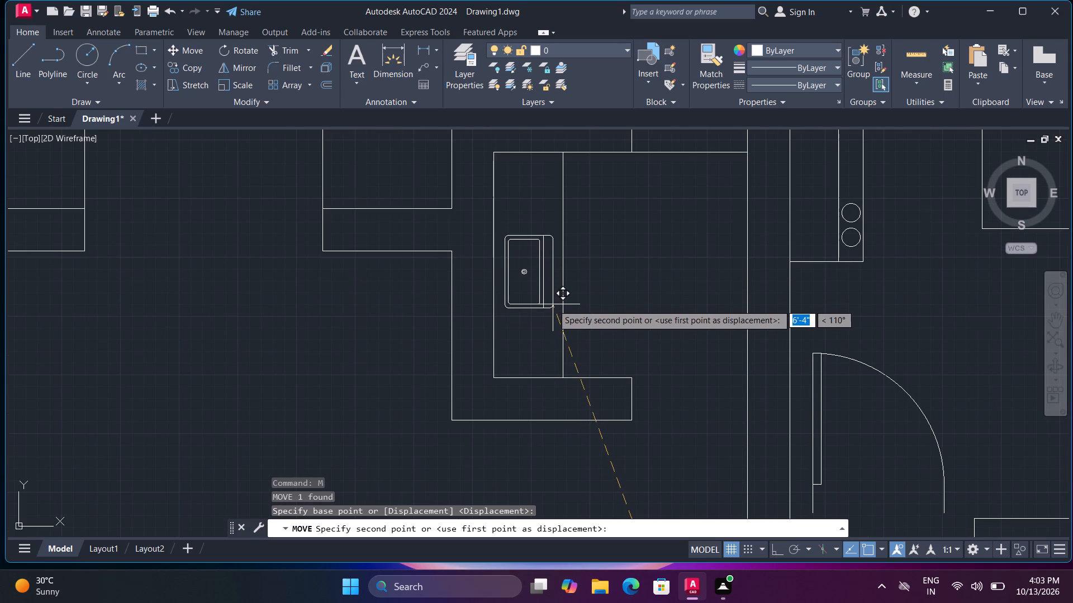
left_click(553, 304)
Move the thin horizontal window block from below the loose rounded rectangle to the empty area beside the plan's upper rooms.
scroll(659, 293, "down", 1)
middle_click_drag(673, 390, 694, 283)
middle_click(695, 282)
middle_click_drag(575, 385, 777, 340)
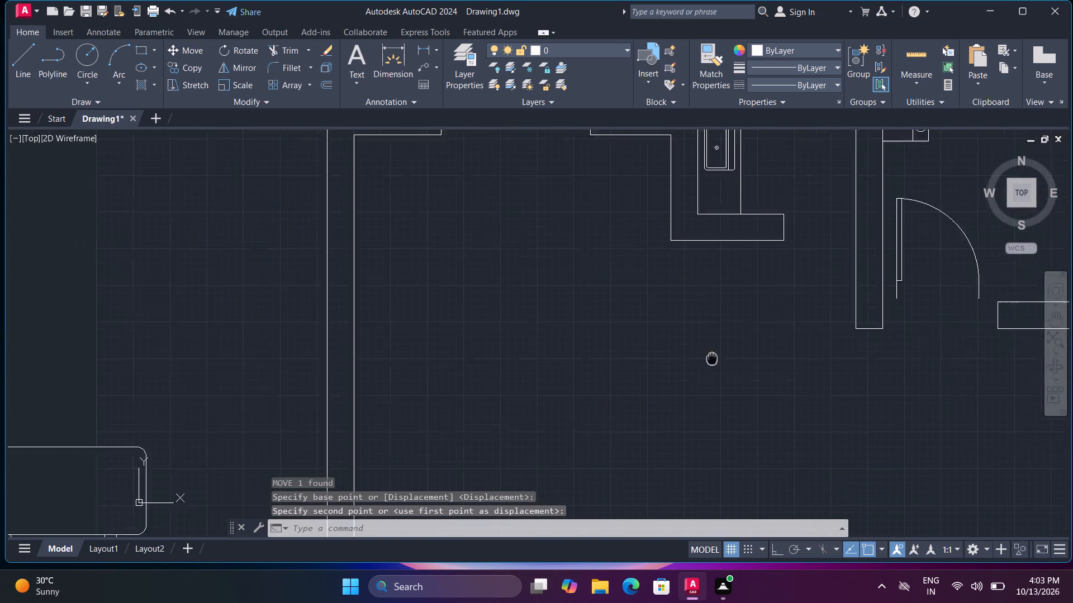
middle_click_drag(777, 340, 786, 324)
scroll(780, 322, "down", 1)
scroll(713, 357, "down", 1)
middle_click_drag(683, 326, 638, 179)
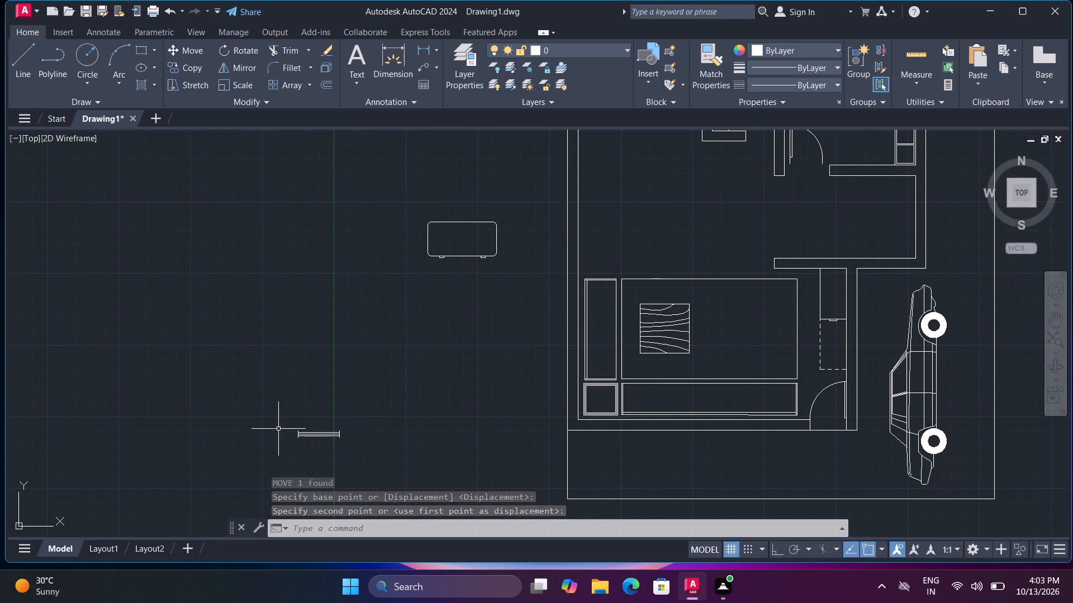
left_click_drag(281, 428, 298, 429)
left_click(408, 455)
type("m")
key("space")
left_click(336, 434)
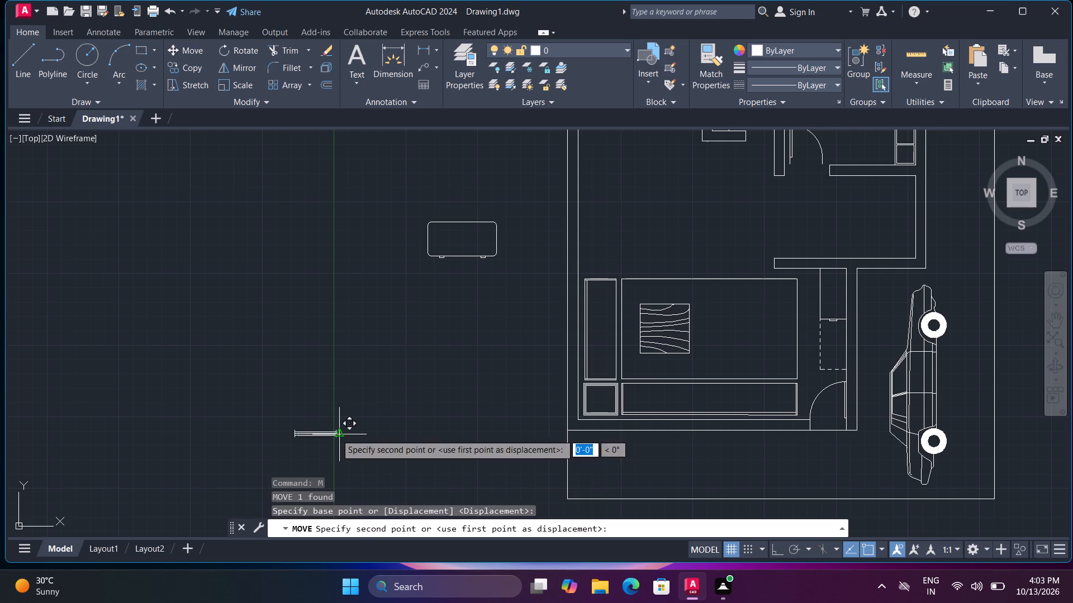
middle_click_drag(502, 222, 497, 530)
left_click(491, 346)
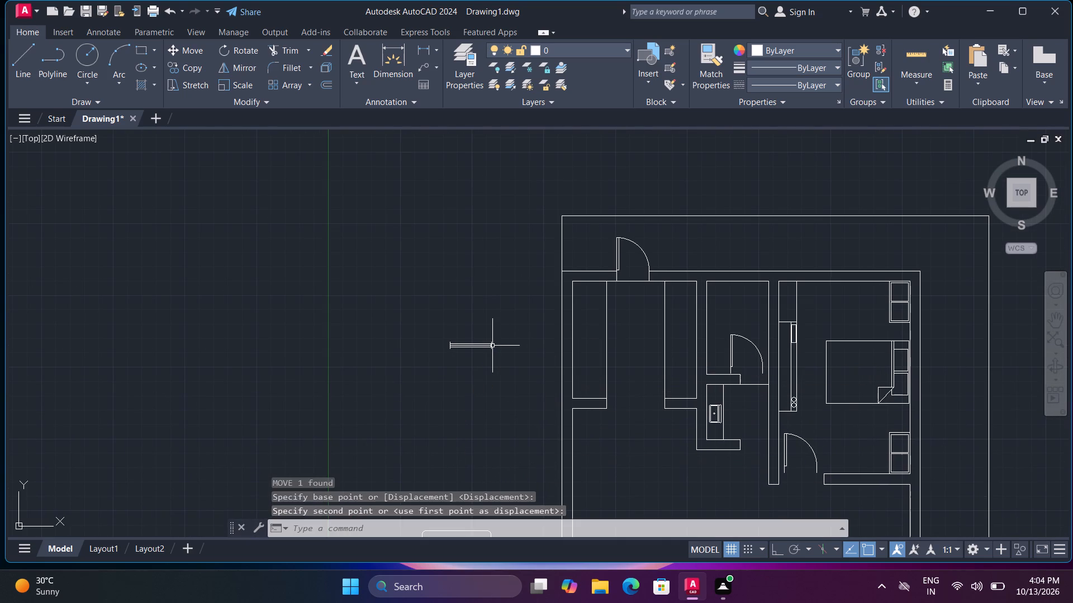
Copy the window block twice above the upper outer wall, once over the small room and once over the bedroom.
key("c")
type("o")
key("space")
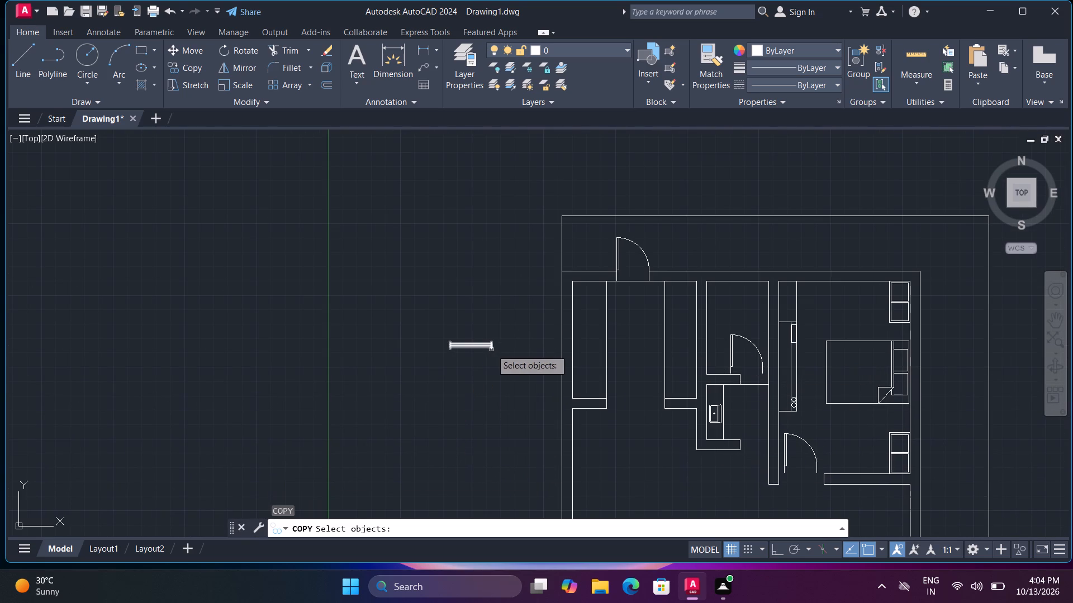
left_click(488, 347)
key("space")
left_click(495, 347)
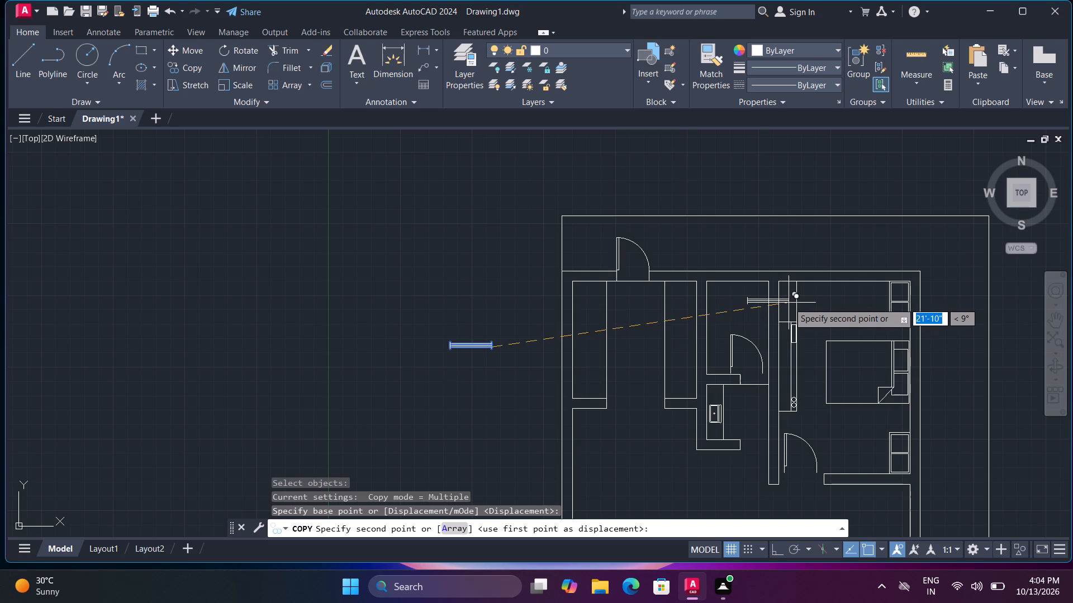
left_click(752, 262)
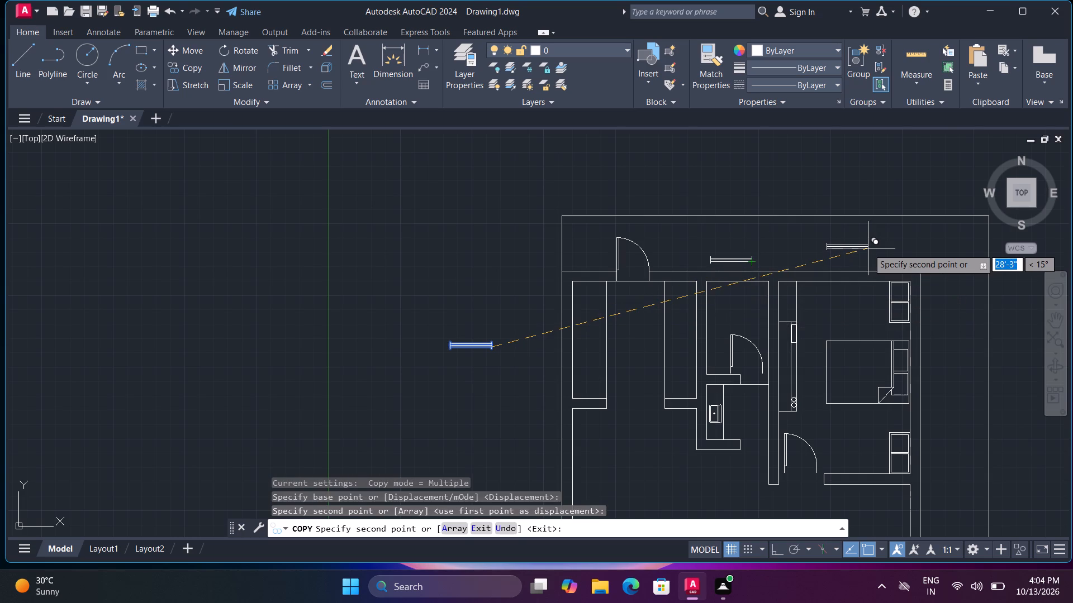
left_click(868, 253)
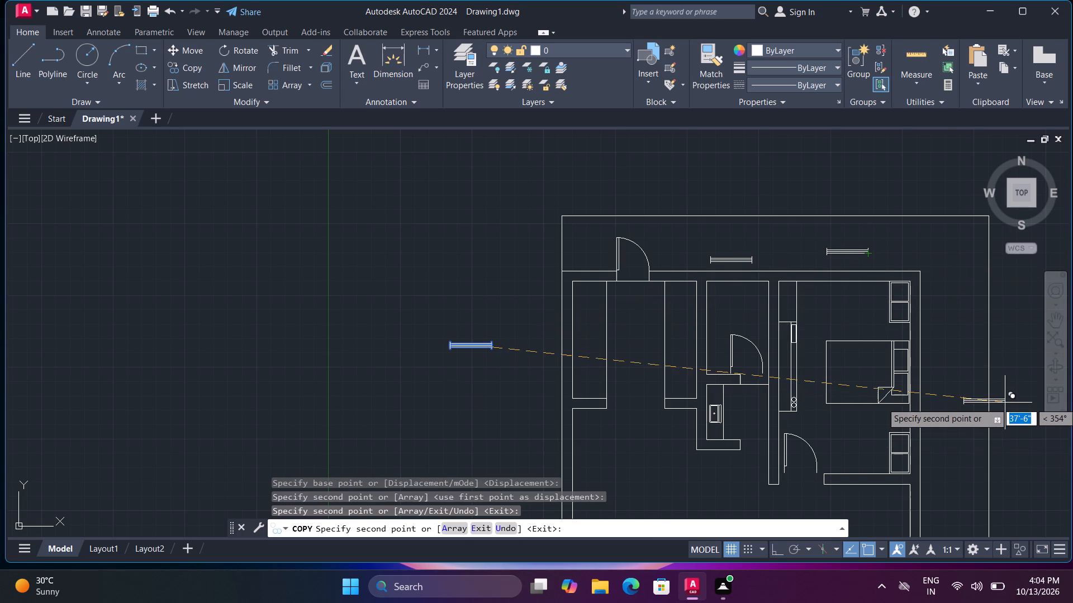
middle_click_drag(1008, 458, 1015, 317)
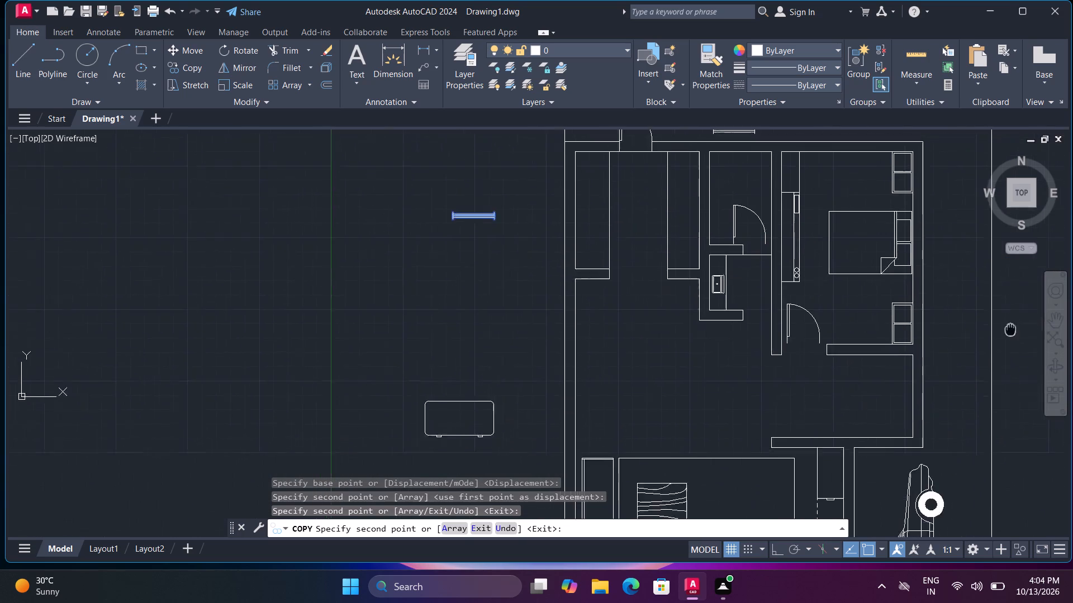
middle_click_drag(1015, 317, 940, 391)
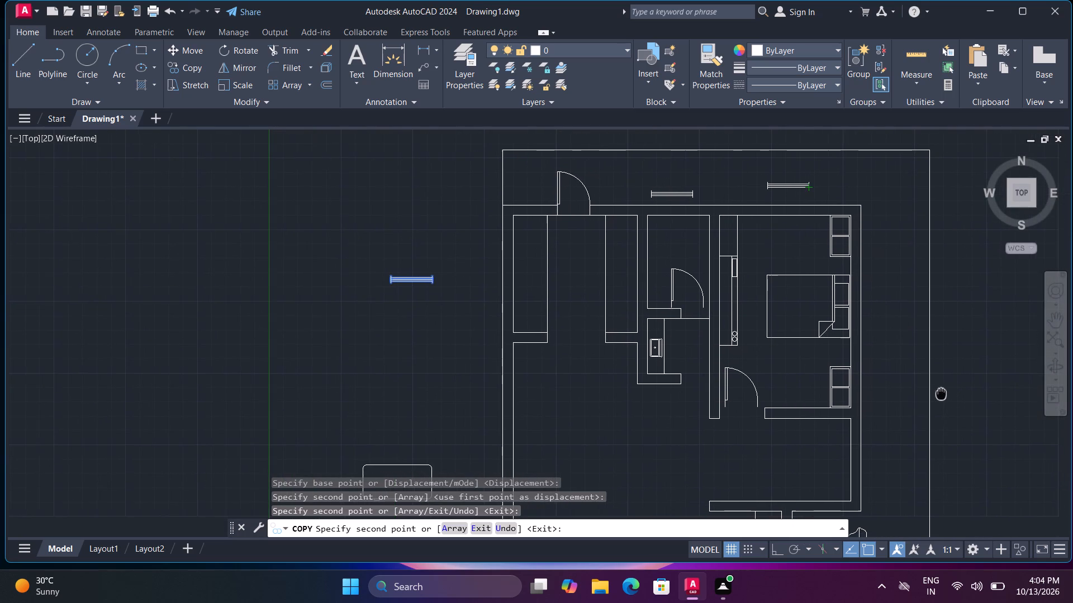
middle_click_drag(940, 391, 943, 384)
key("Escape")
key("Escape")
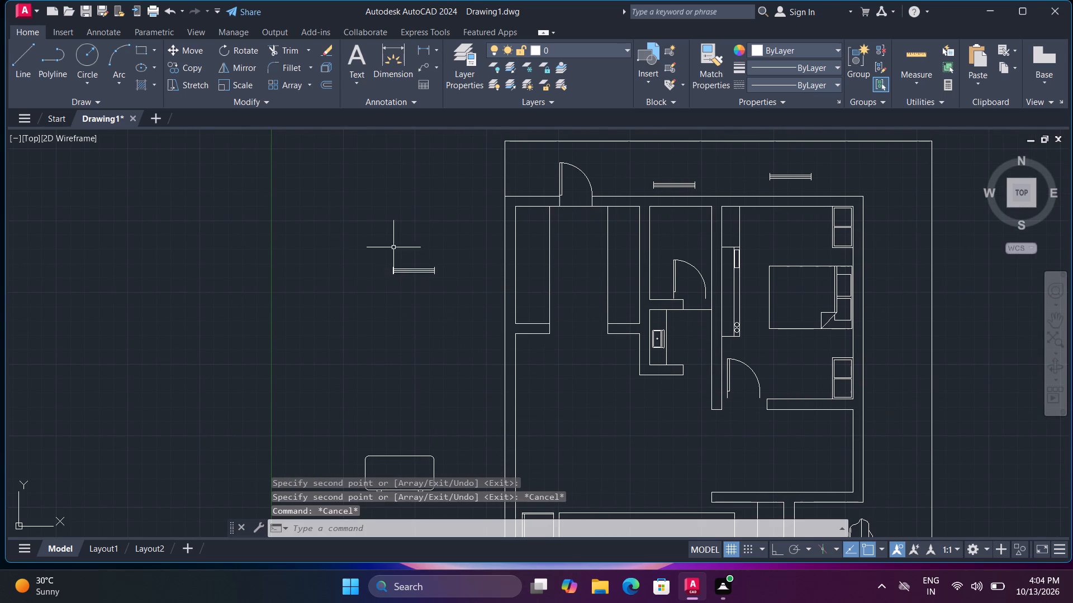
Erase the original window block outside the plan.
left_click(393, 241)
left_click(439, 293)
key("Delete")
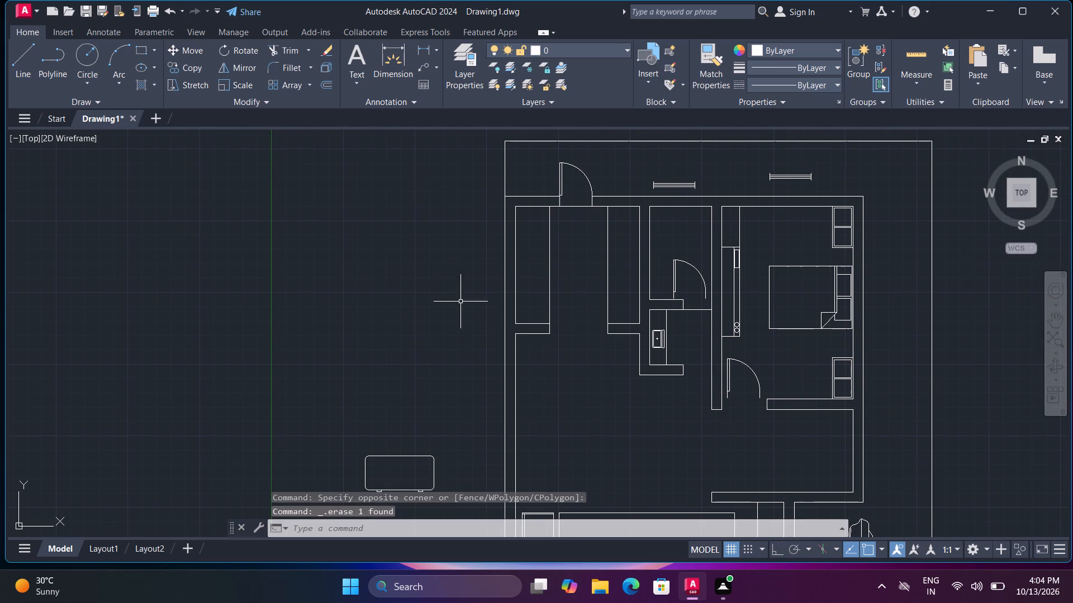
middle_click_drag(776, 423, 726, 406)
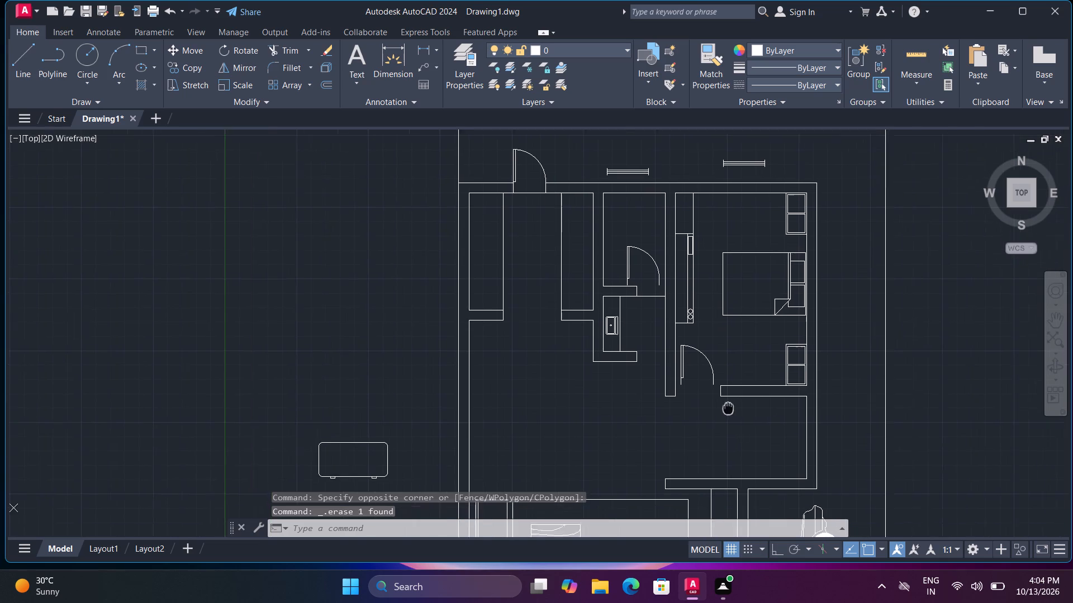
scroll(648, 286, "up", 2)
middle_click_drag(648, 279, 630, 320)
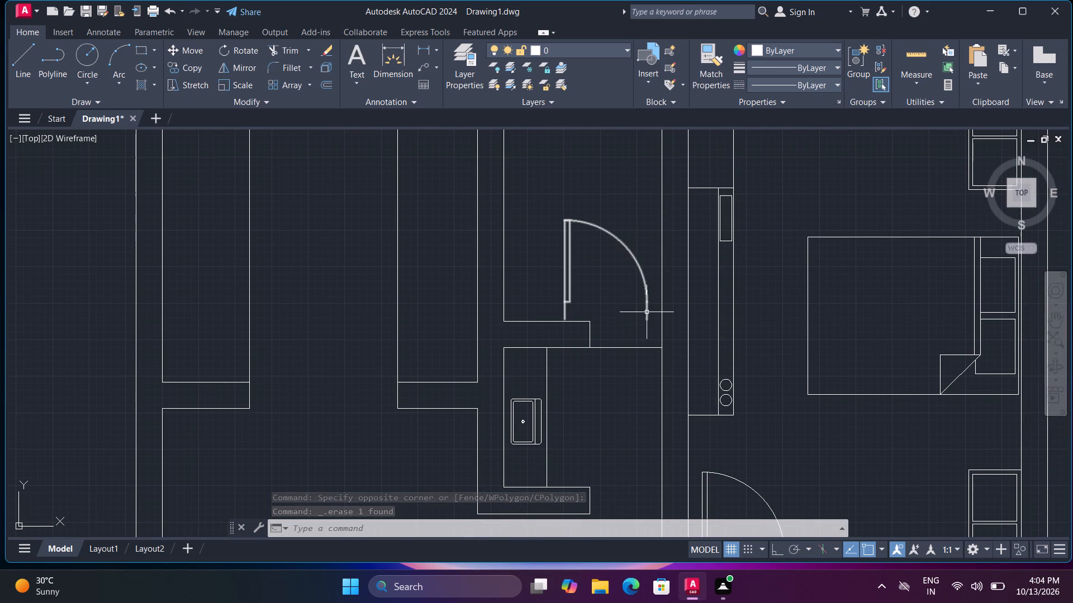
Narrow the door block above the sink niche to a width of 2'.
left_click(648, 312)
left_click(646, 301)
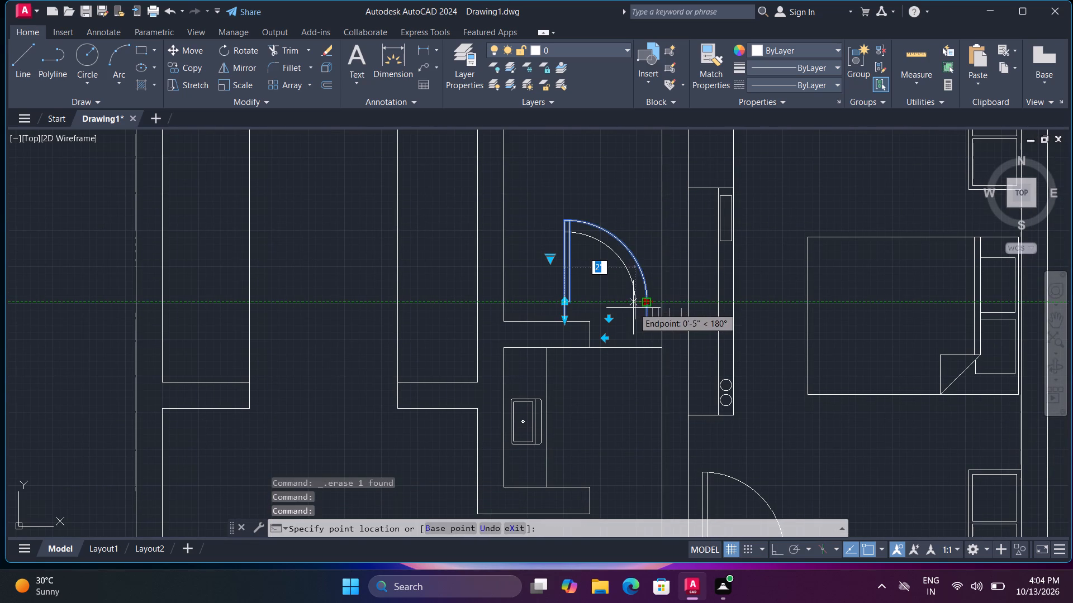
left_click(633, 308)
scroll(647, 329, "up", 1)
key("Escape")
key("Escape")
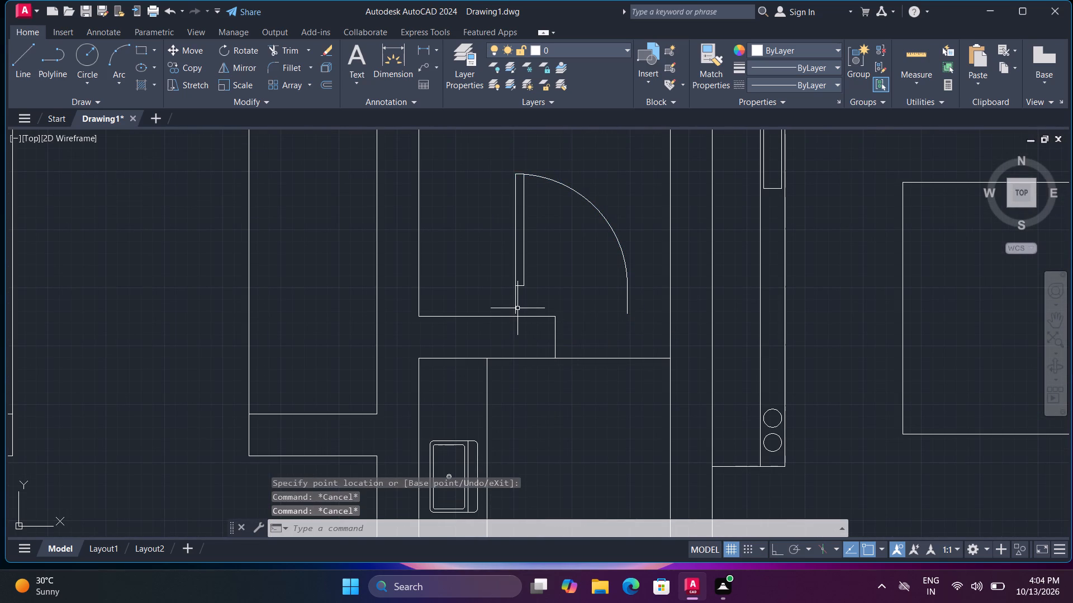
Move the narrowed door block by its lower hinge-side endpoint to the midpoint of the short wall end above the niche.
type("m")
key("space")
left_click(514, 295)
key("space")
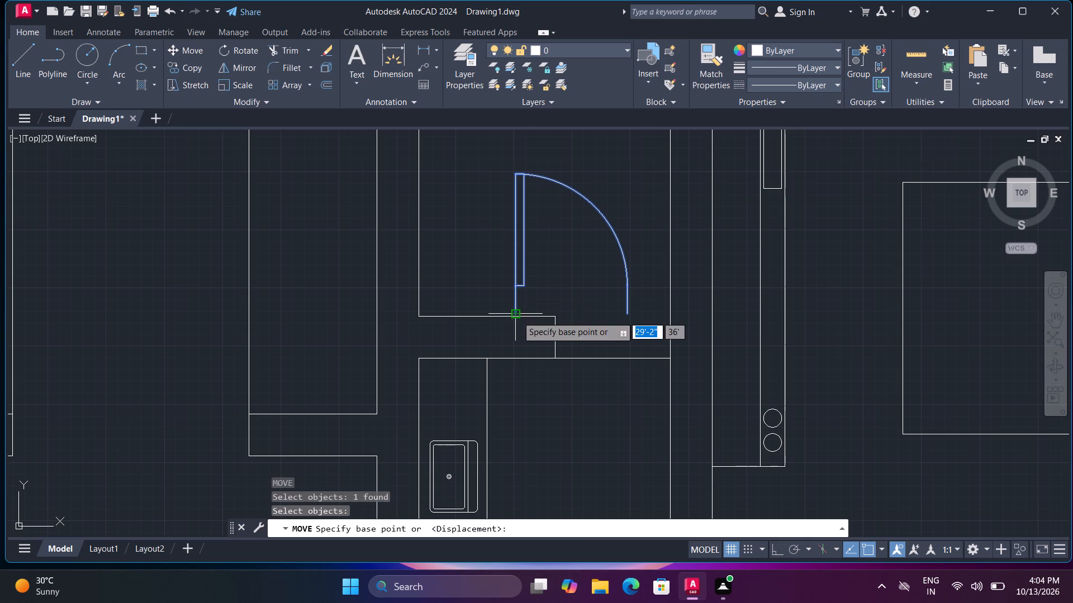
left_click(517, 316)
left_click(557, 338)
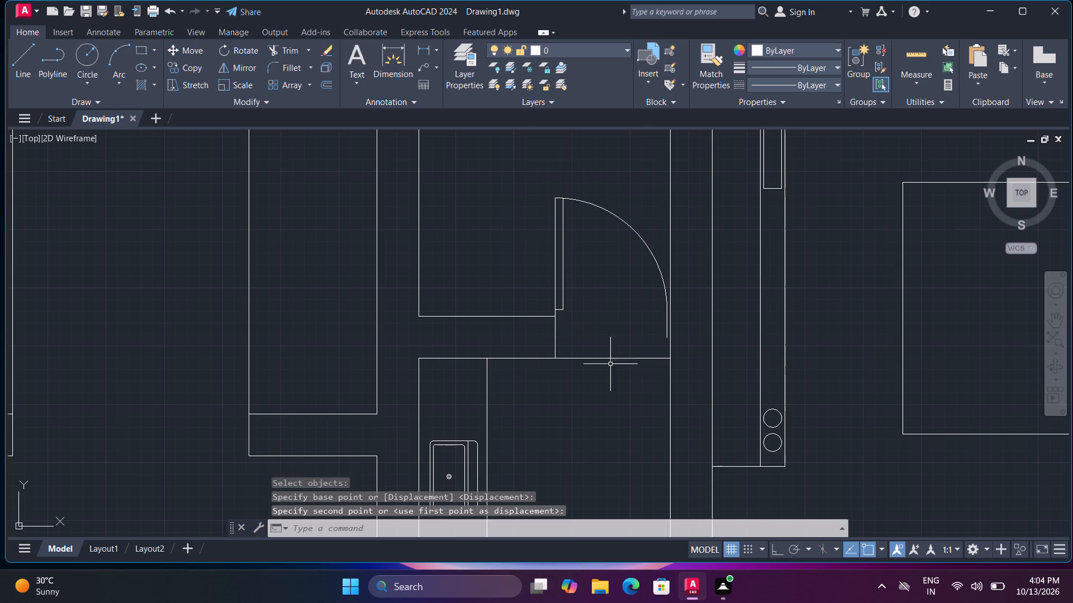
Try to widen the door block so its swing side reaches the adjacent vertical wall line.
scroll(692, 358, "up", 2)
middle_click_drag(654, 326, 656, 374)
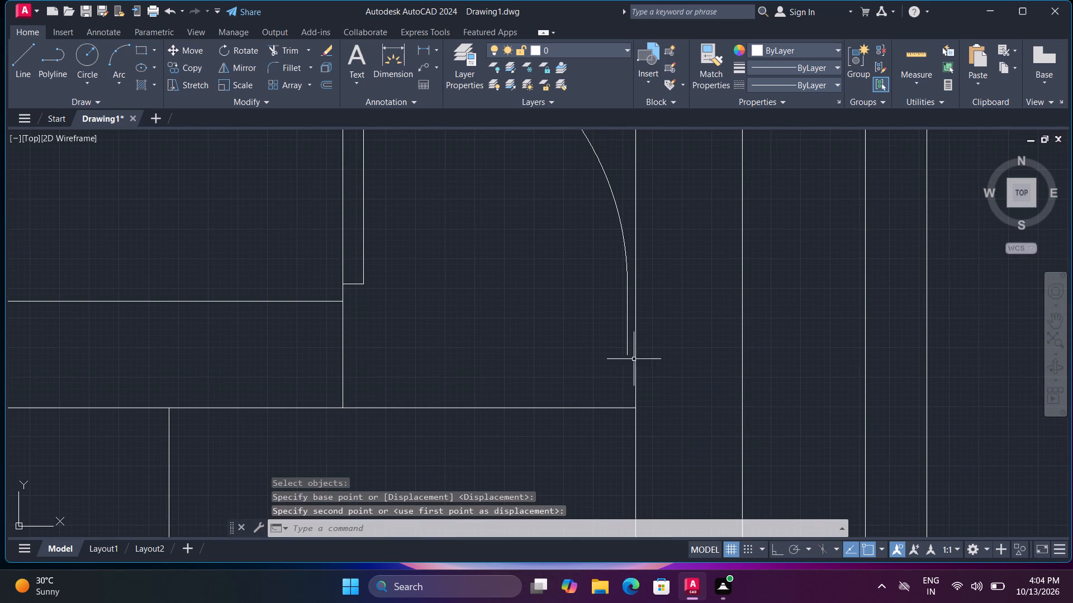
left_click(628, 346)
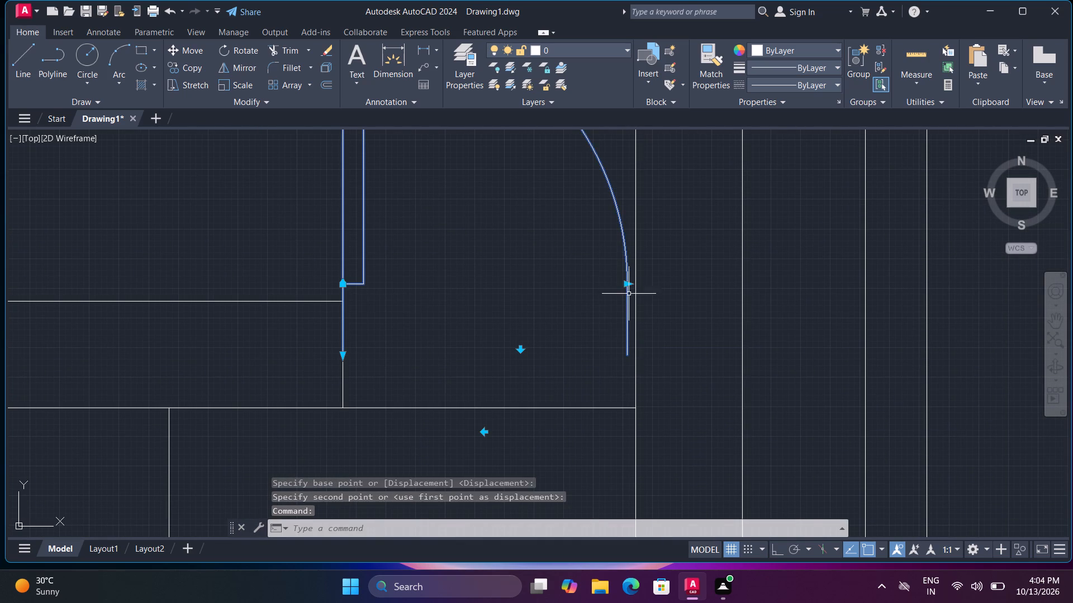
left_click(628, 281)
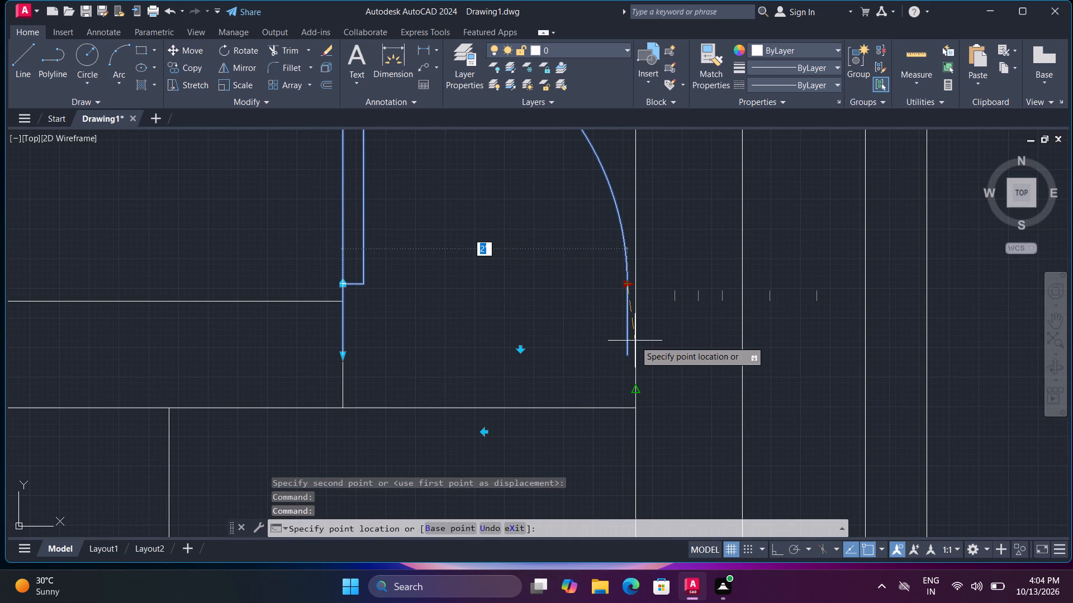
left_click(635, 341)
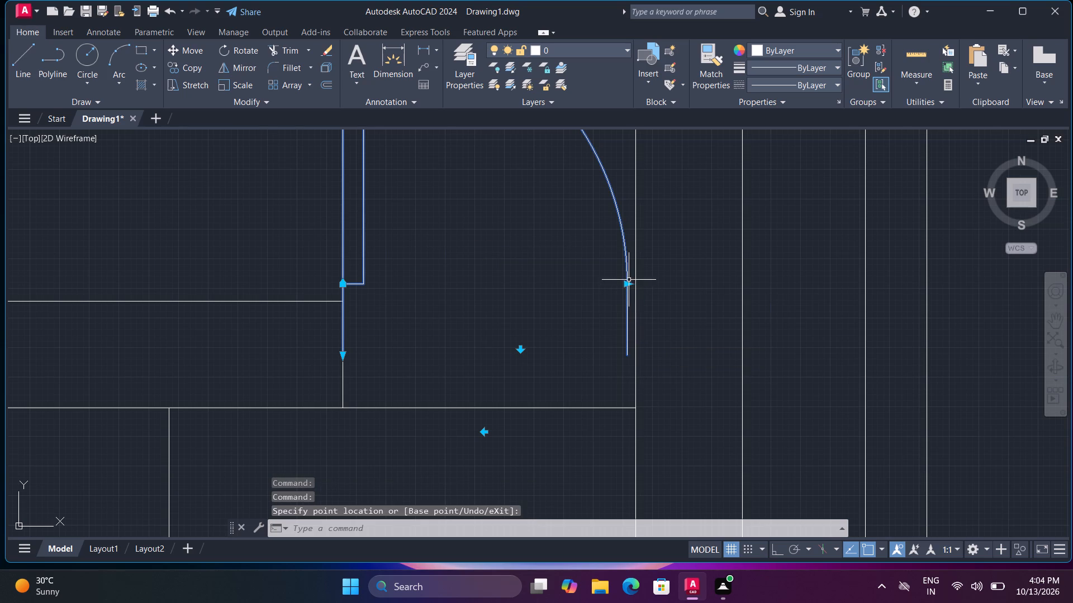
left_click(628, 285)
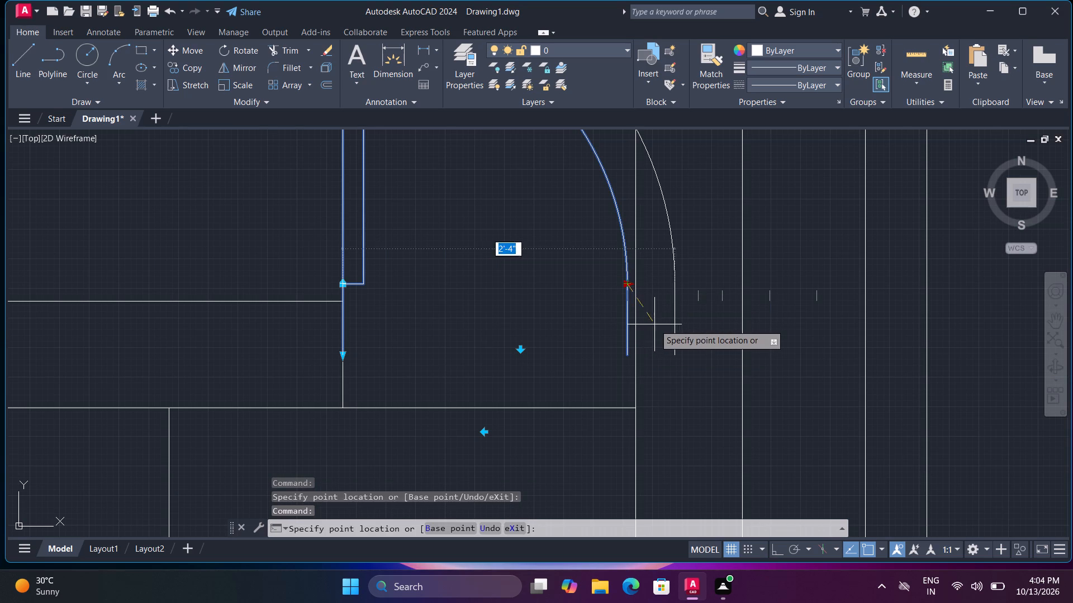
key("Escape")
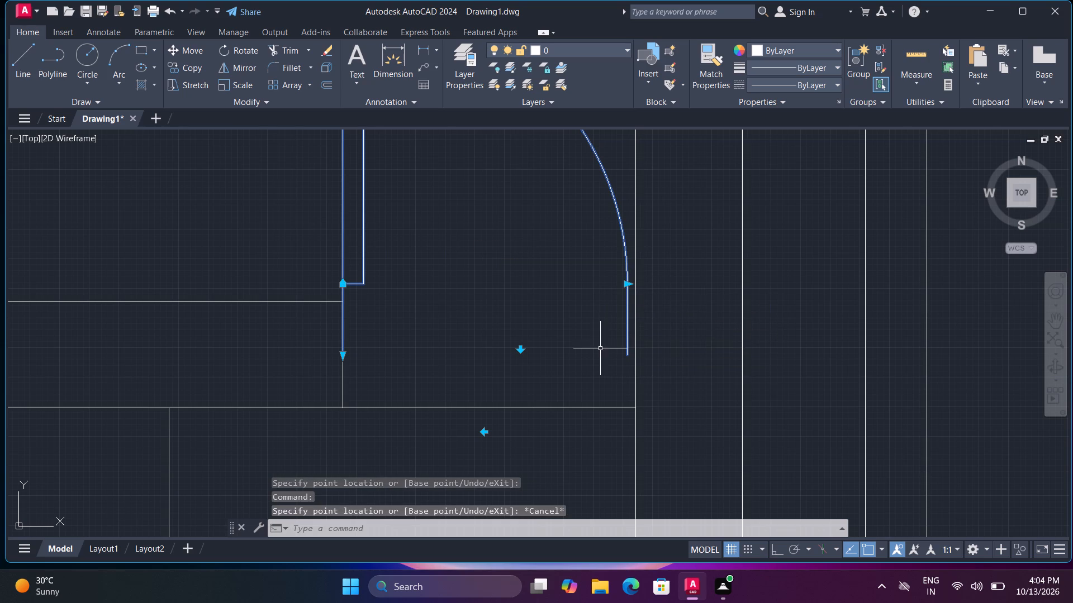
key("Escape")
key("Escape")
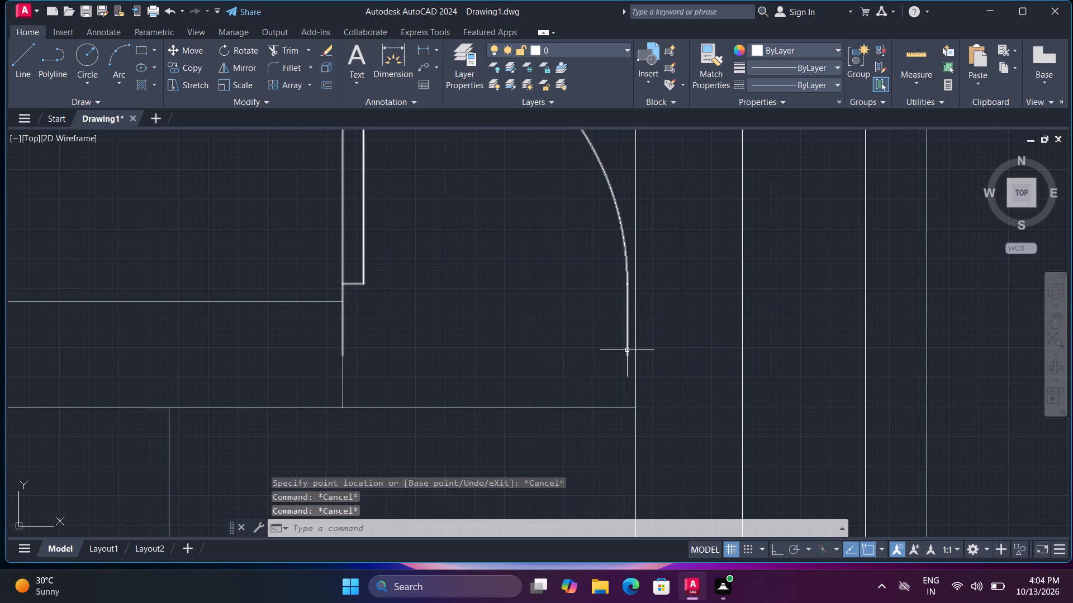
Move the door block horizontally about 1" so its swing-side endpoint lies on the adjacent vertical wall line.
type("m")
key("space")
left_click(627, 350)
key("space")
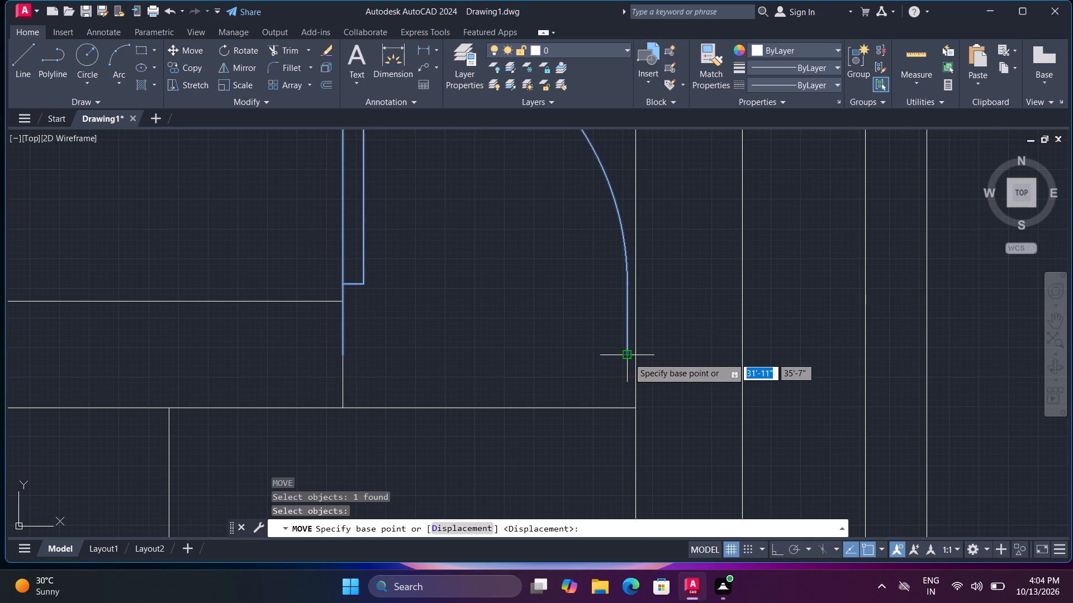
left_click(628, 358)
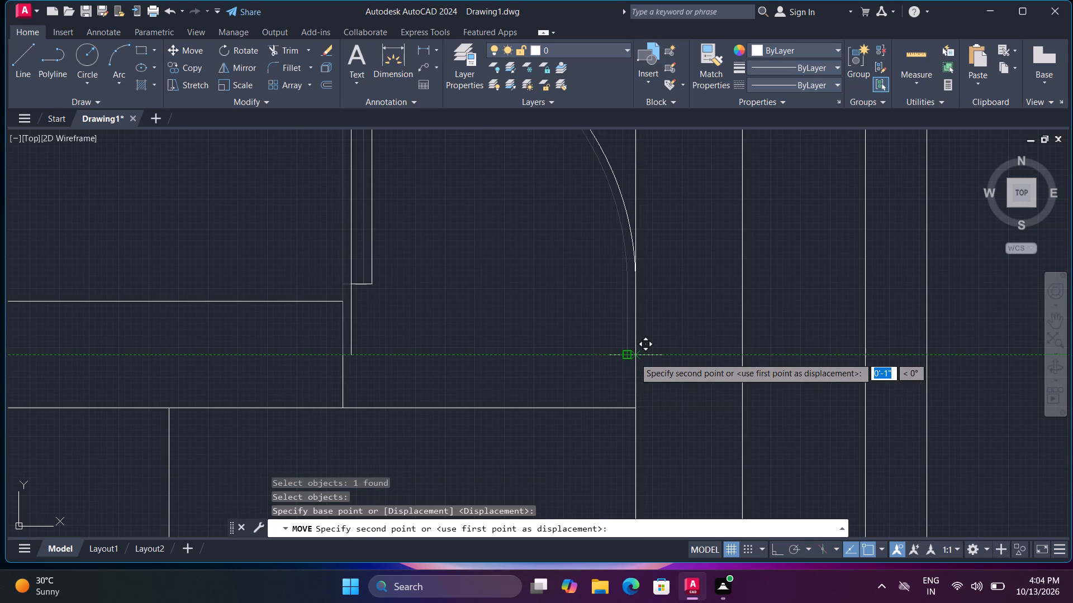
left_click(635, 357)
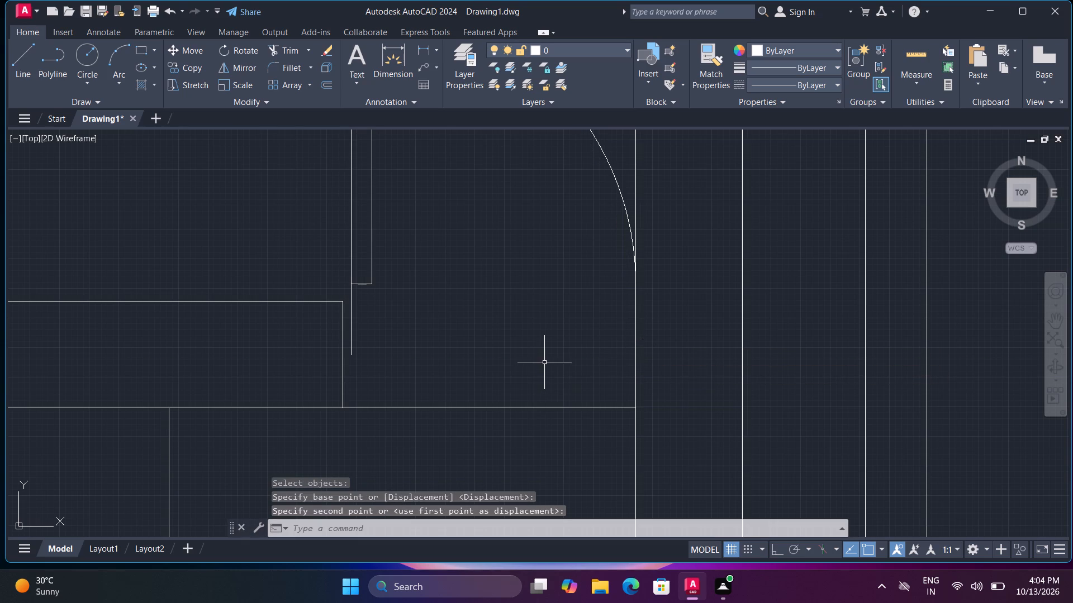
key("Escape")
Extend the upper line of the short wall above the niche to the door's hinge edge.
middle_click_drag(732, 358, 784, 361)
middle_click_drag(549, 355, 690, 372)
type("ex")
key("space")
left_click(508, 322)
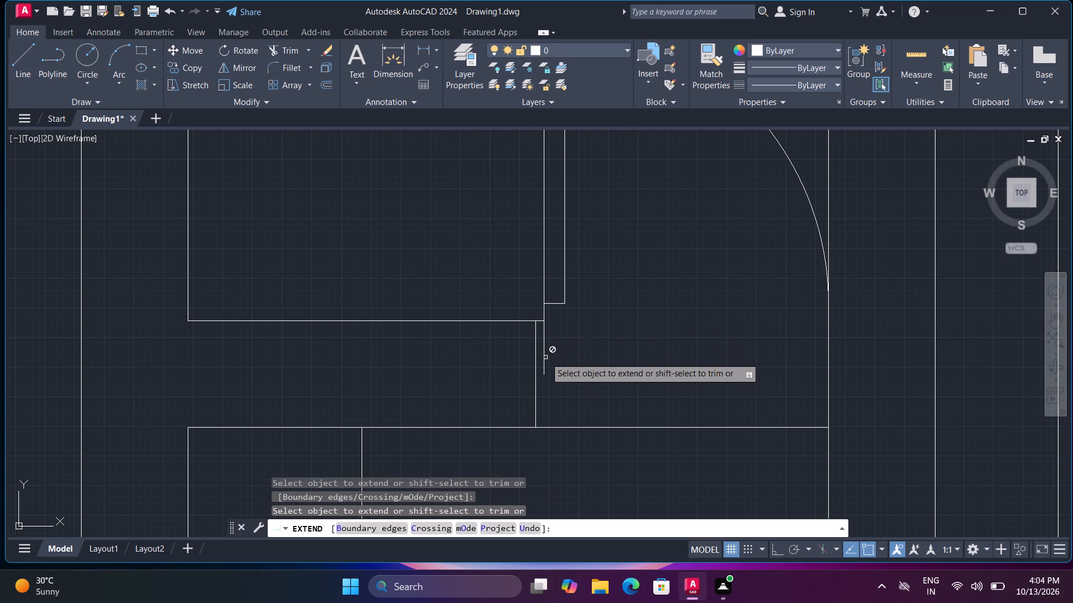
key("Escape")
key("Escape")
Draw a vertical line from the door's lower hinge-side endpoint down to the wall's lower line.
type("l")
key("space")
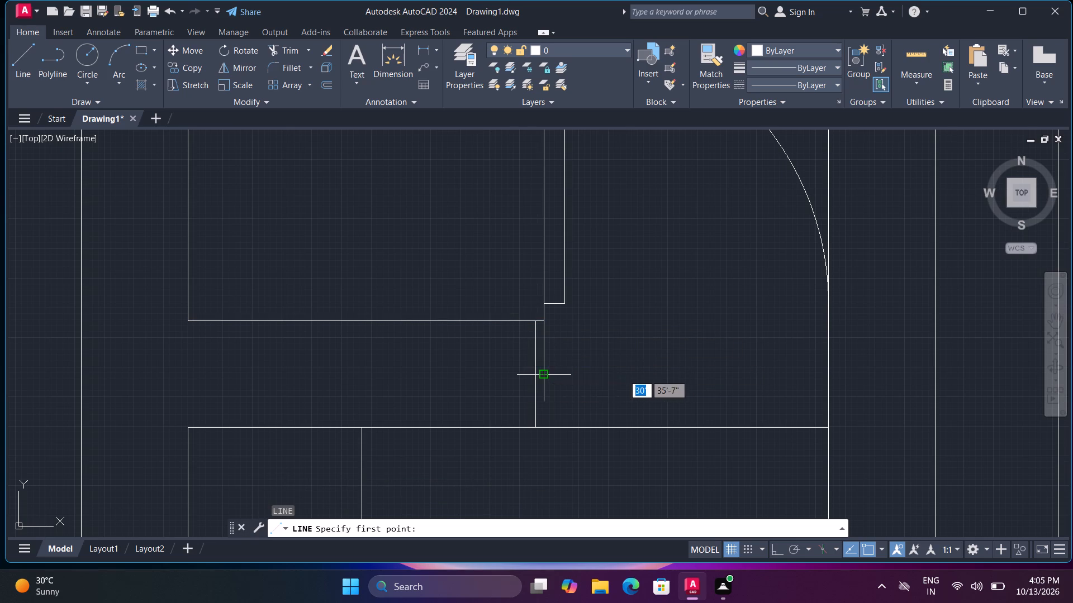
left_click(544, 375)
left_click(545, 424)
key("space")
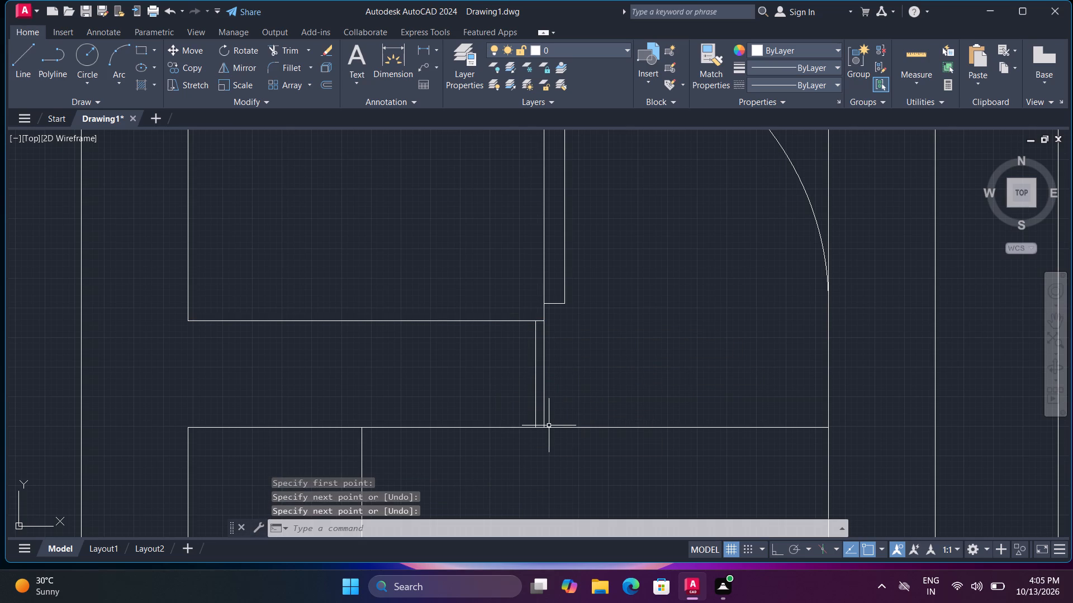
Trim away the old vertical end line of the short wall beside the door's hinge side.
key("t")
key("r")
key("space")
key("space")
key("space")
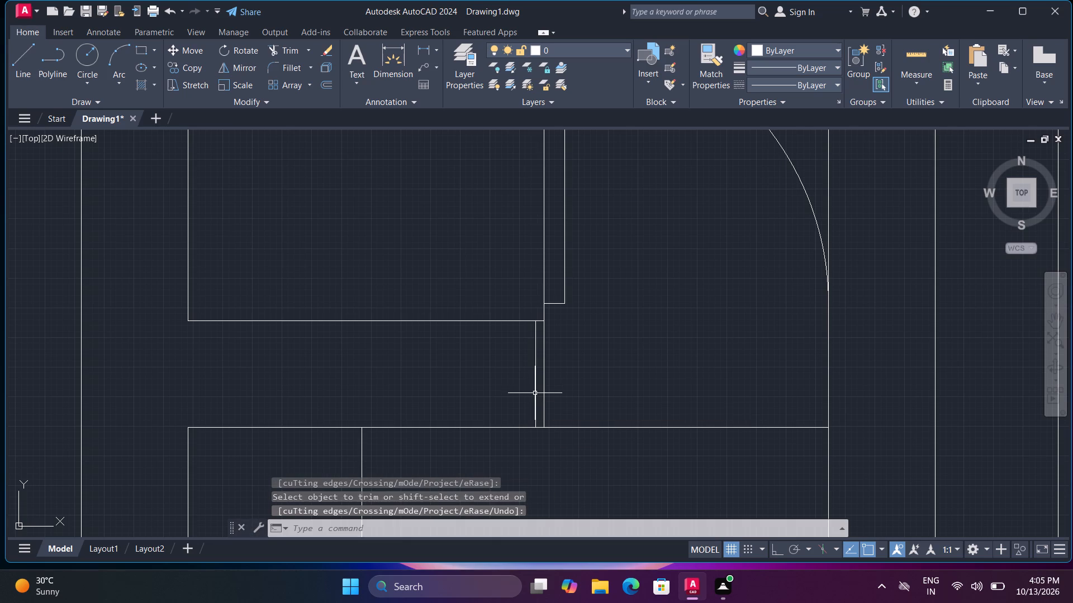
left_click(538, 394)
key("space")
key("space")
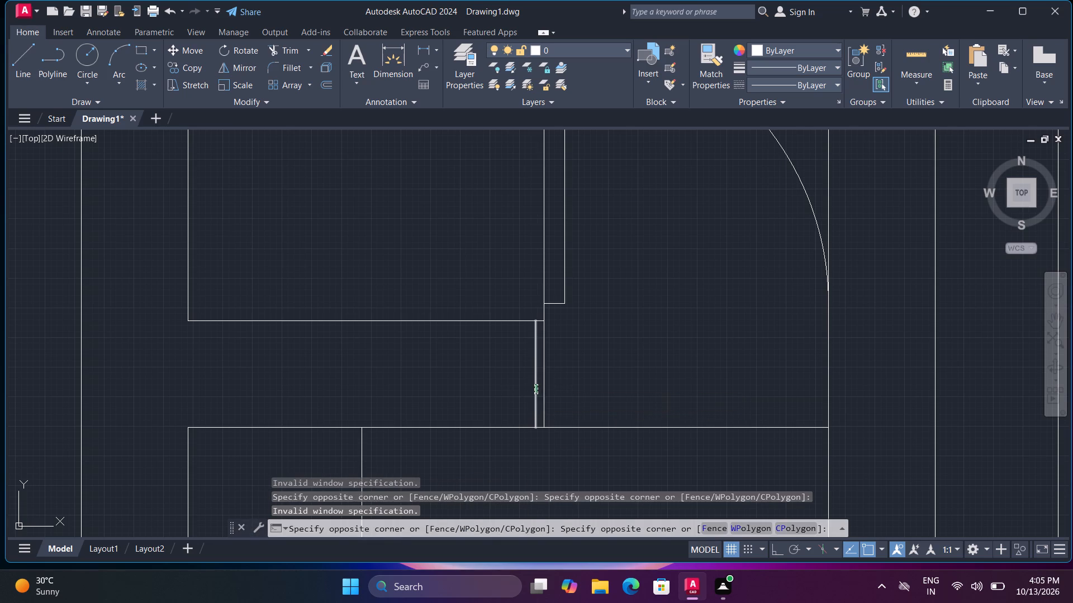
left_click(534, 385)
key("space")
left_click(534, 385)
scroll(574, 396, "down", 2)
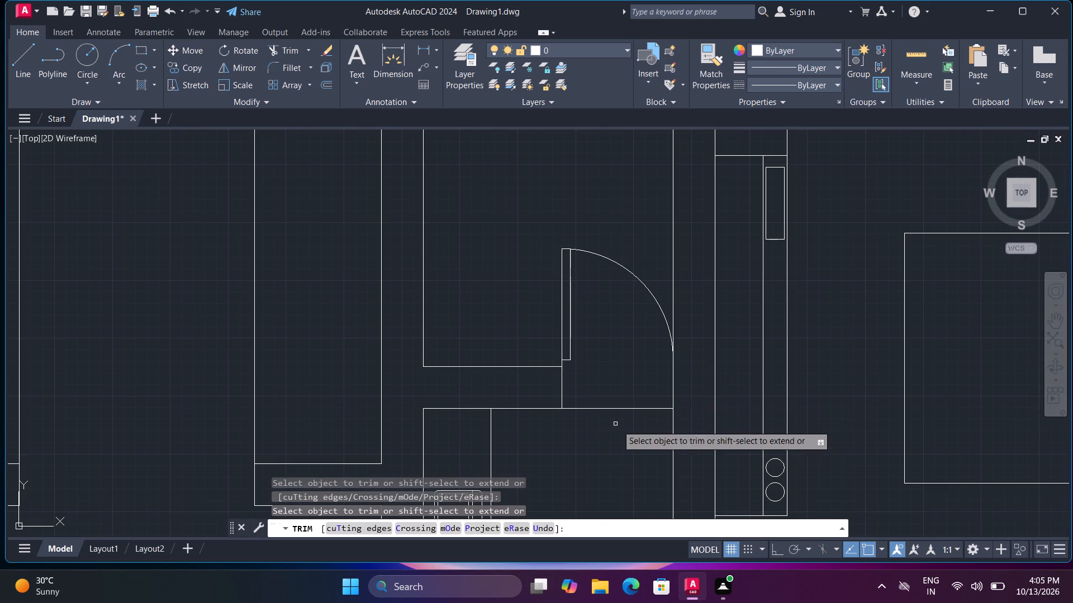
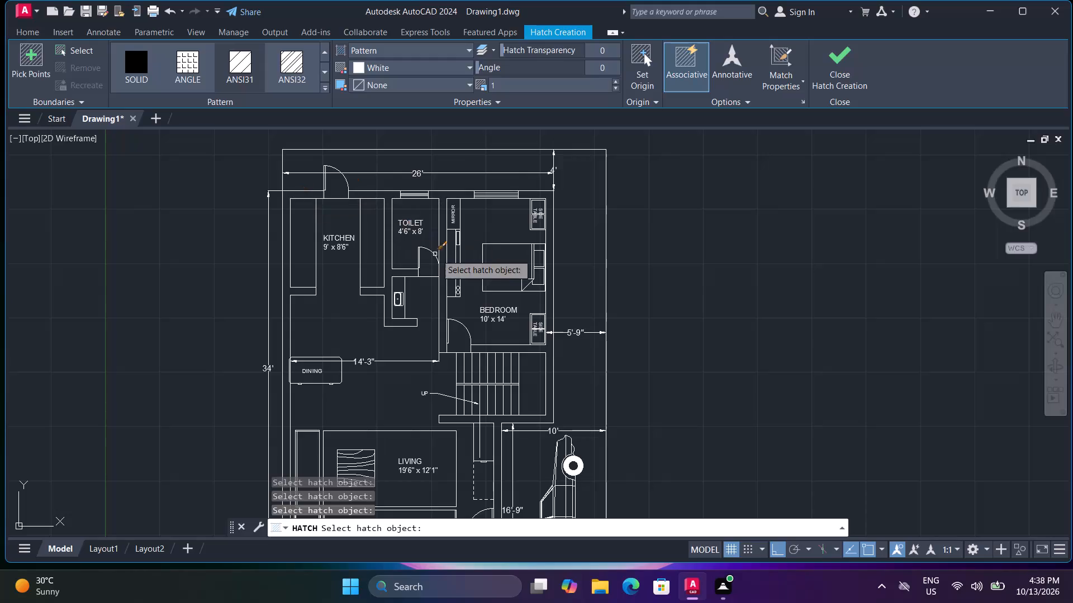
Cancel the active Hatch command.
left_click(21, 27)
key("Escape")
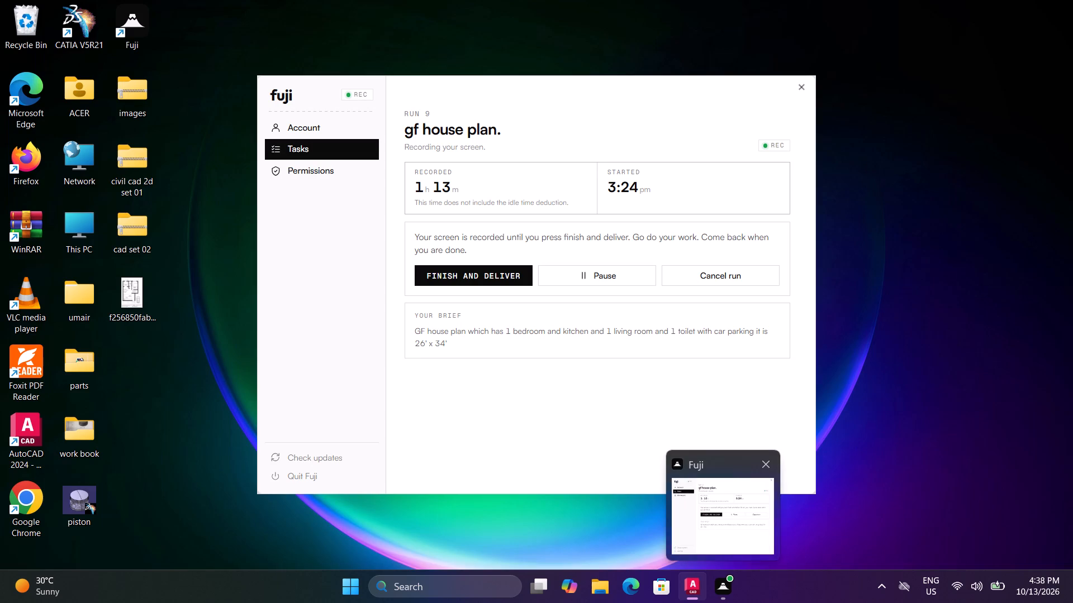
Save the floor plan drawing to the Desktop under the name Drawing7.
middle_click_drag(525, 323, 471, 217)
scroll(472, 231, "down", 1)
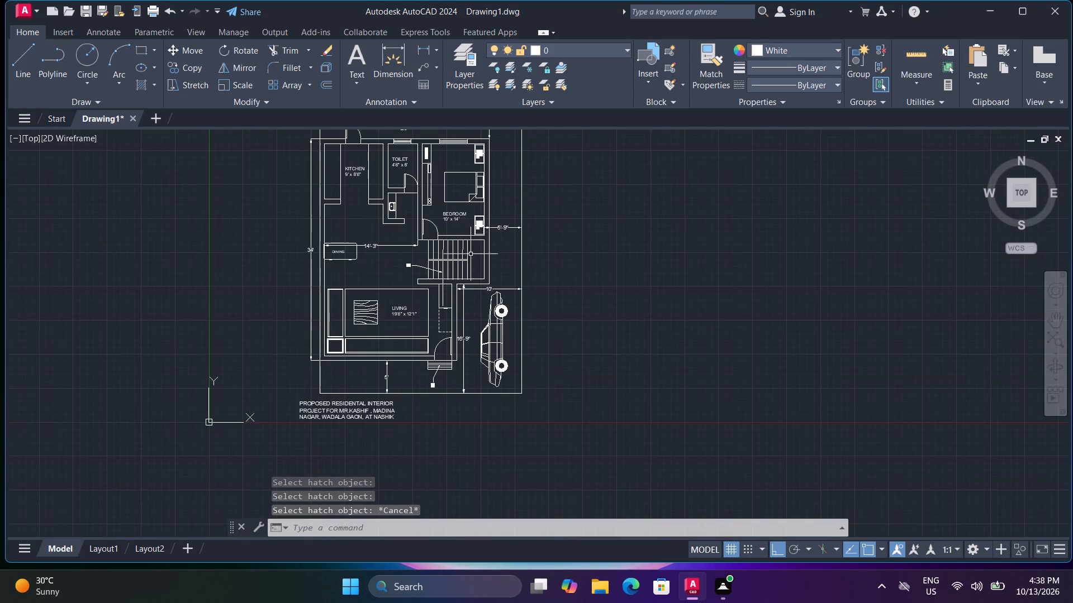
key("ctrl+s")
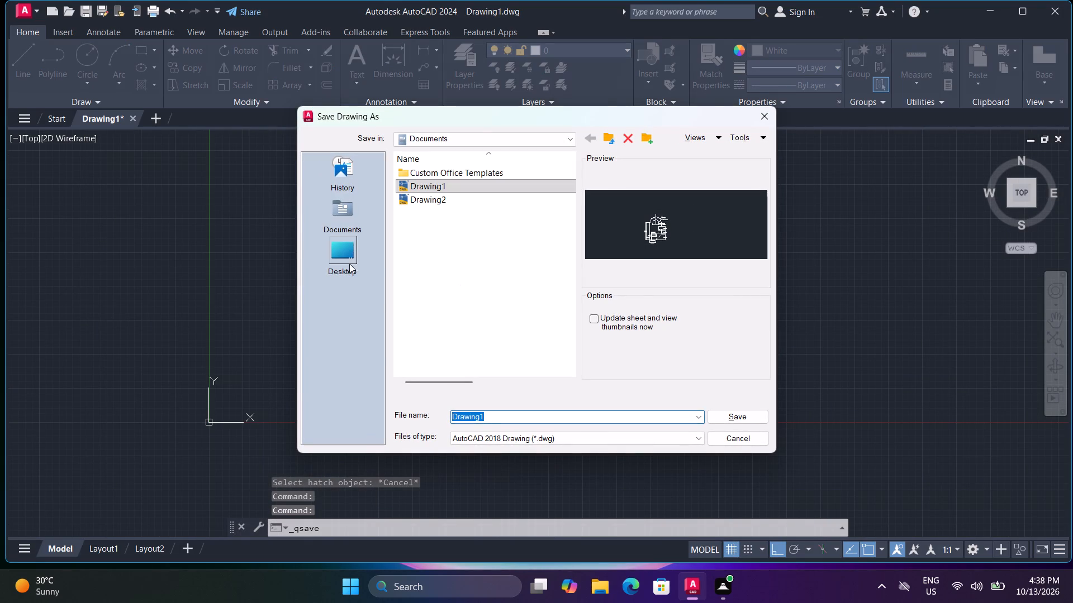
left_click(343, 253)
left_click(498, 420)
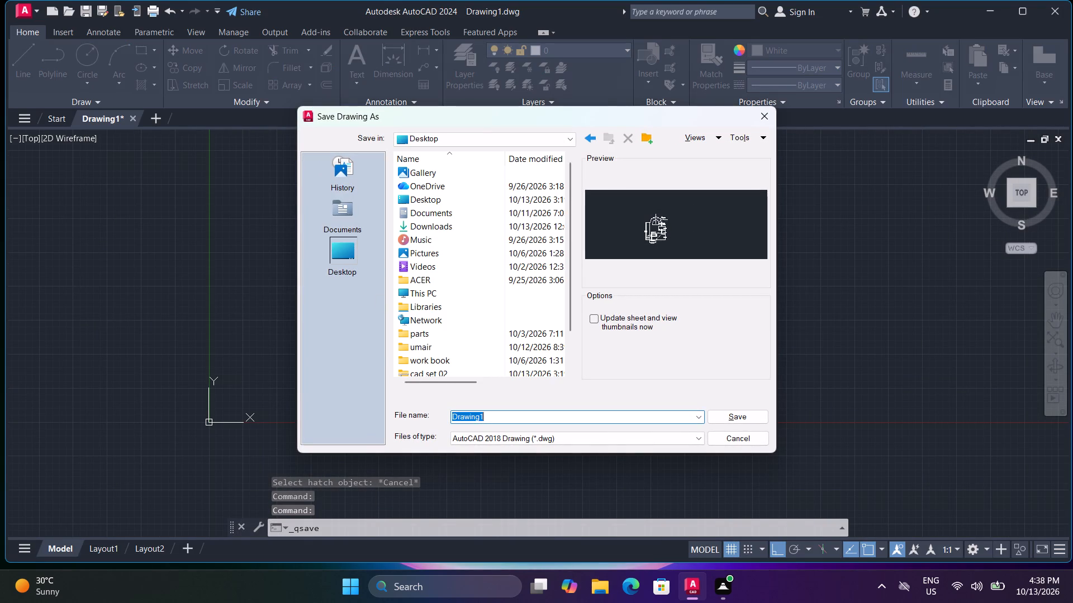
left_click(504, 415)
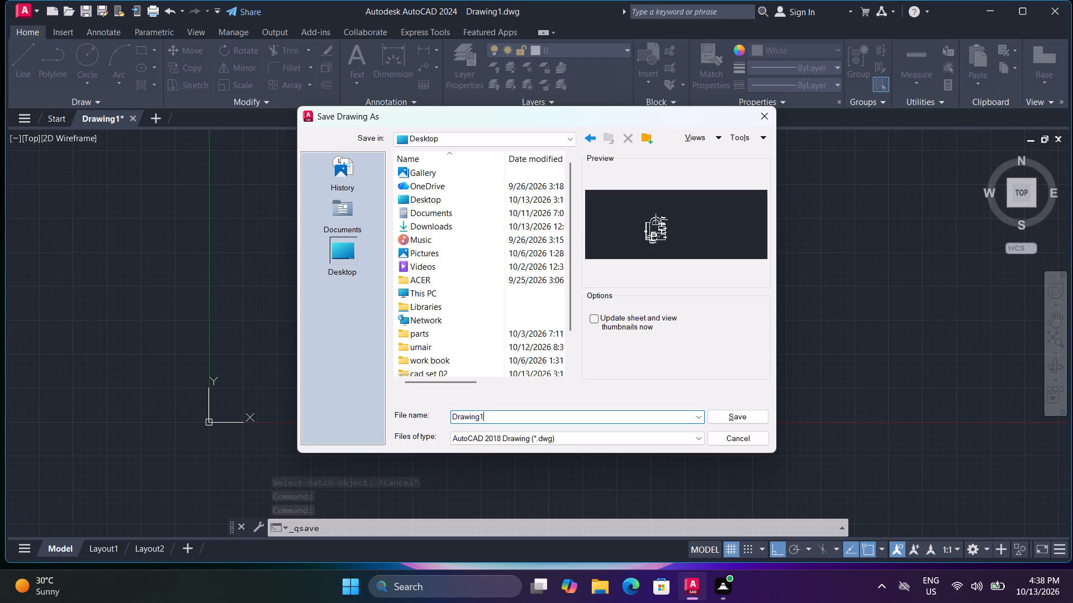
key("BackSpace")
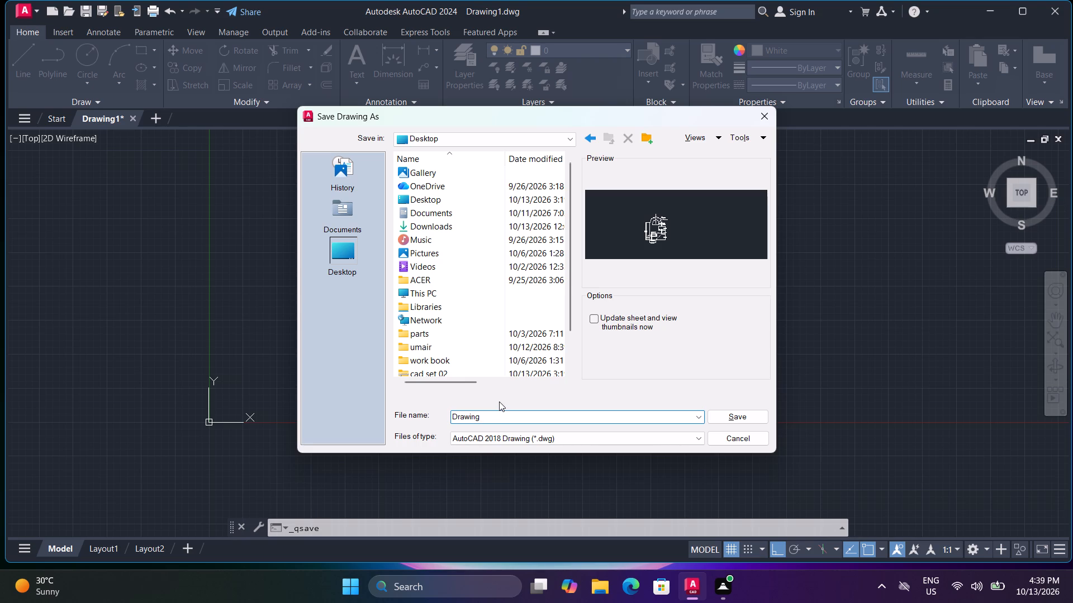
key("7")
scroll(496, 295, "down", 5)
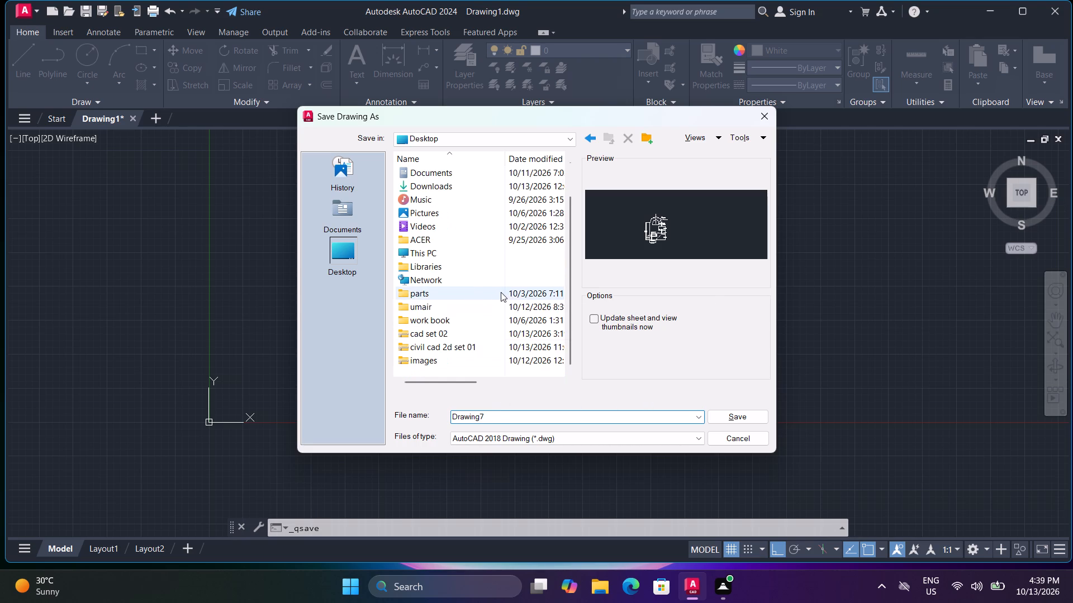
scroll(501, 290, "up", 6)
left_click(740, 420)
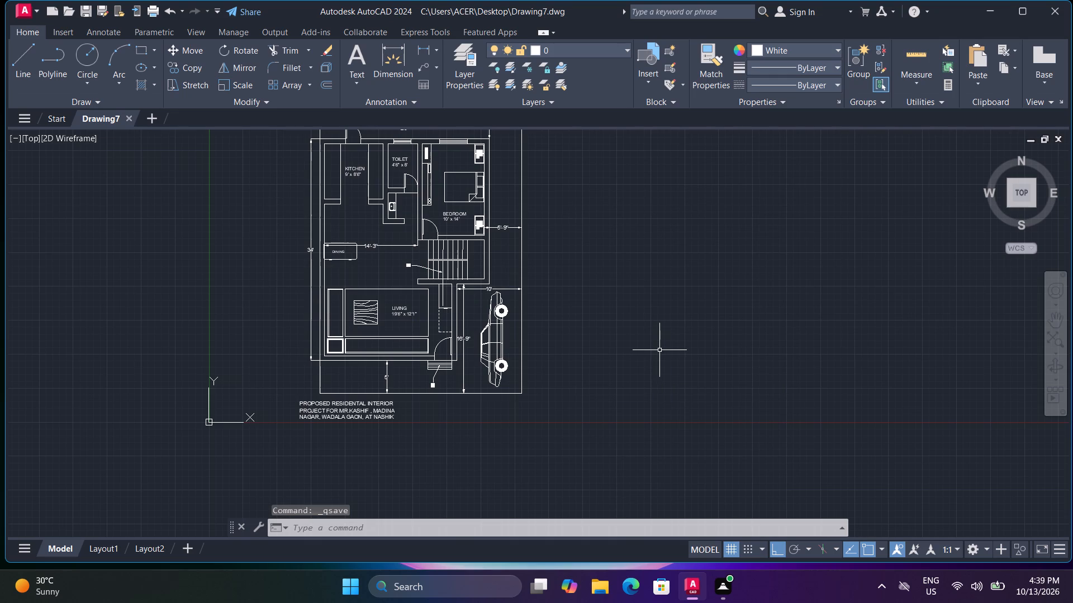
Turn off command log file recording with LOGFILEOFF.
key("l")
key("o")
key("g")
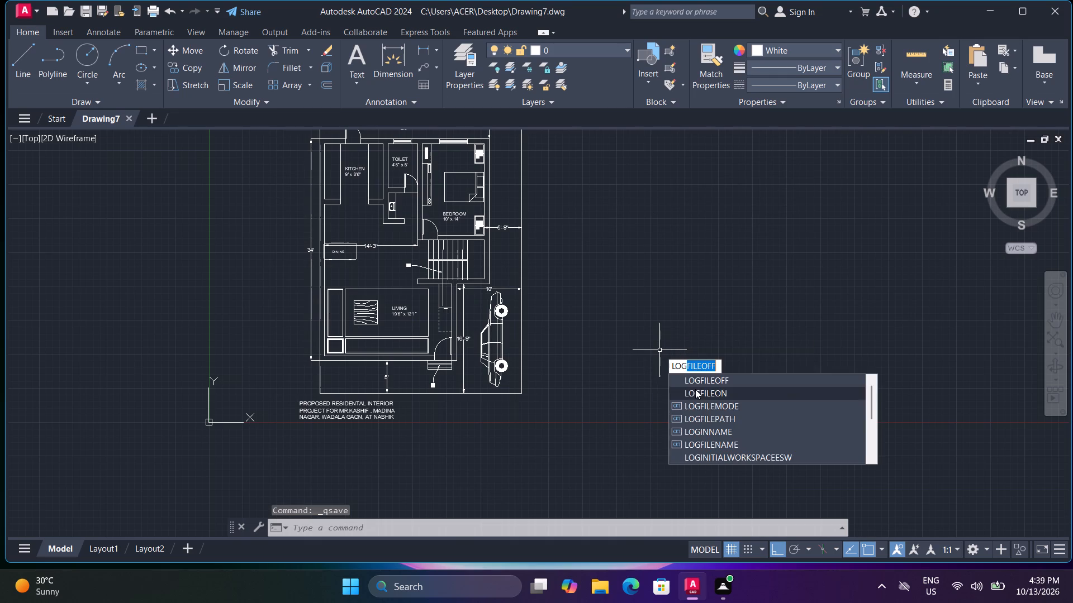
left_click(705, 379)
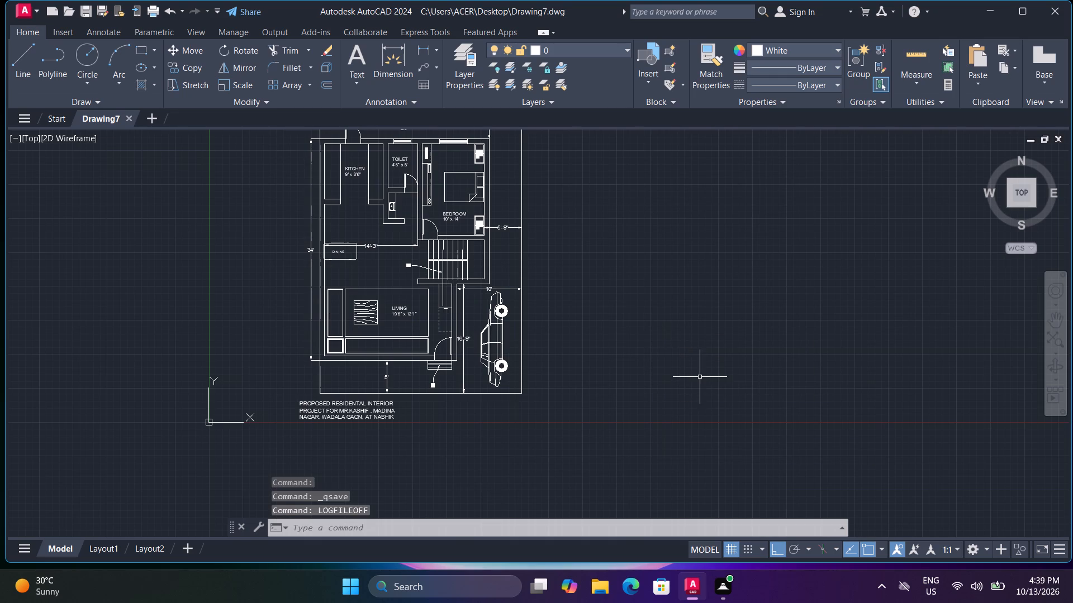
Set up a plot using the previous plot settings, with a plot window enclosing the whole floor plan and project title.
key("ctrl+p")
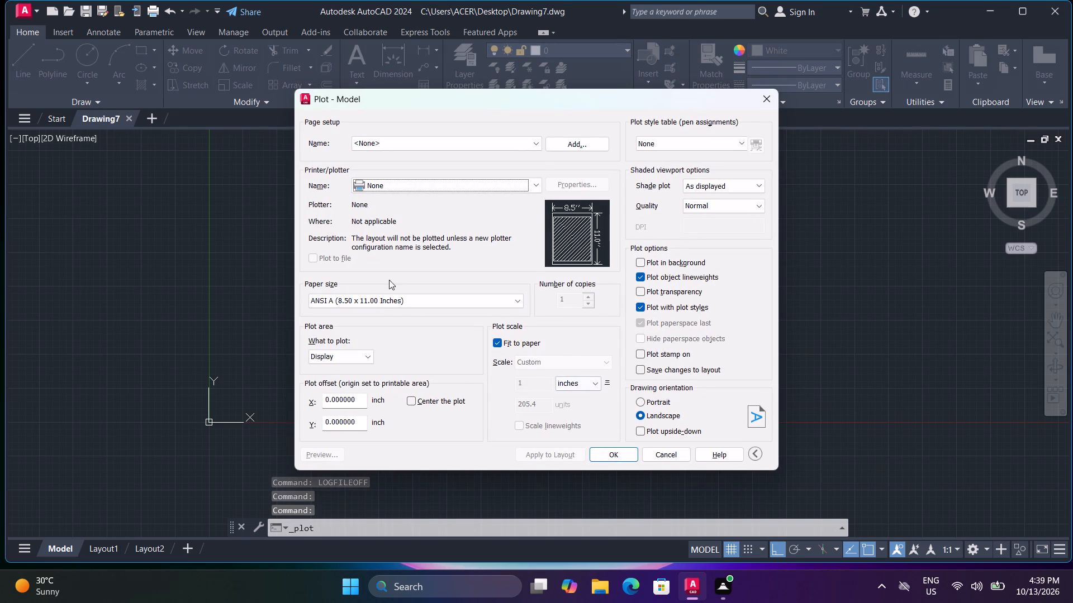
left_click(383, 141)
left_click(382, 166)
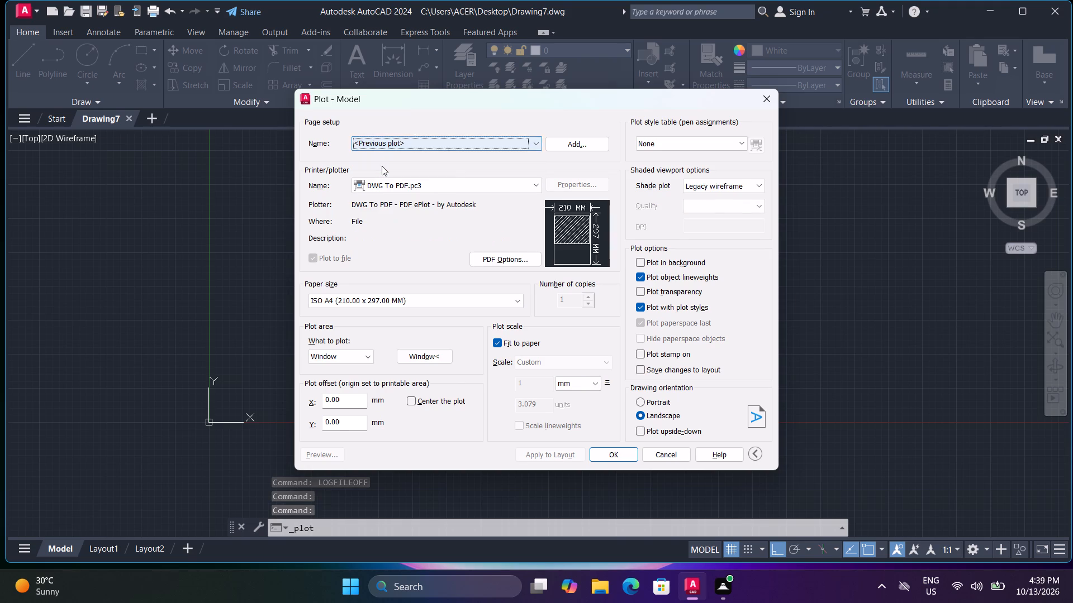
left_click(412, 358)
middle_click_drag(395, 274, 407, 335)
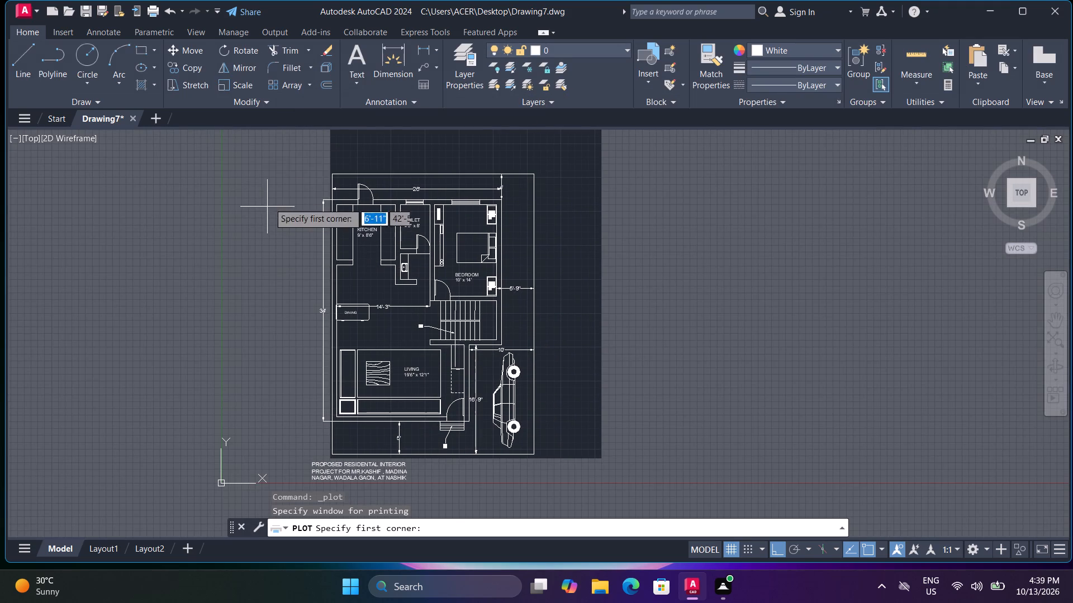
left_click(287, 157)
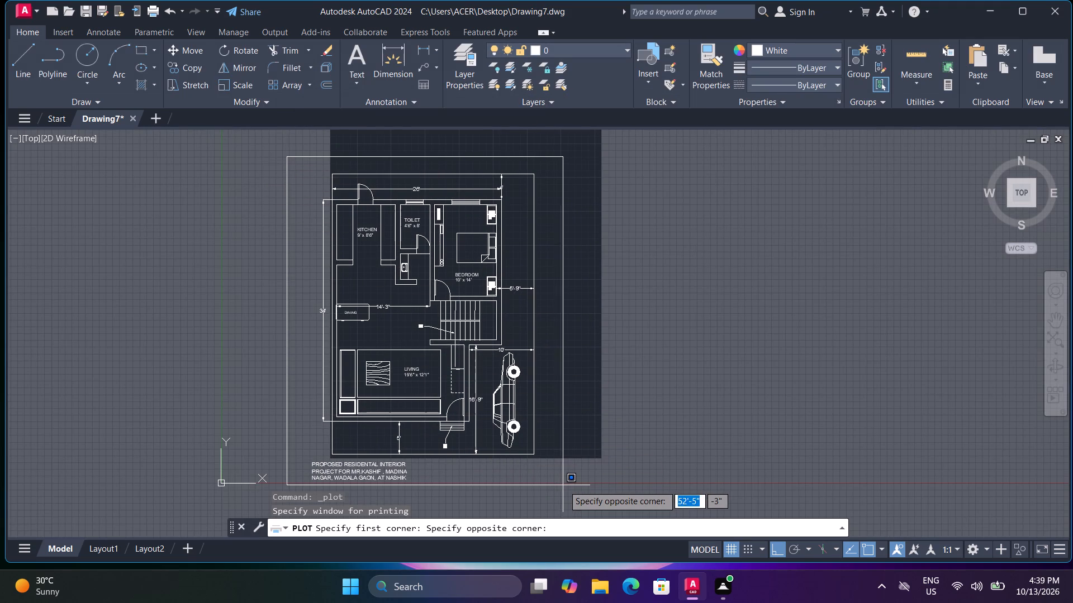
left_click(572, 485)
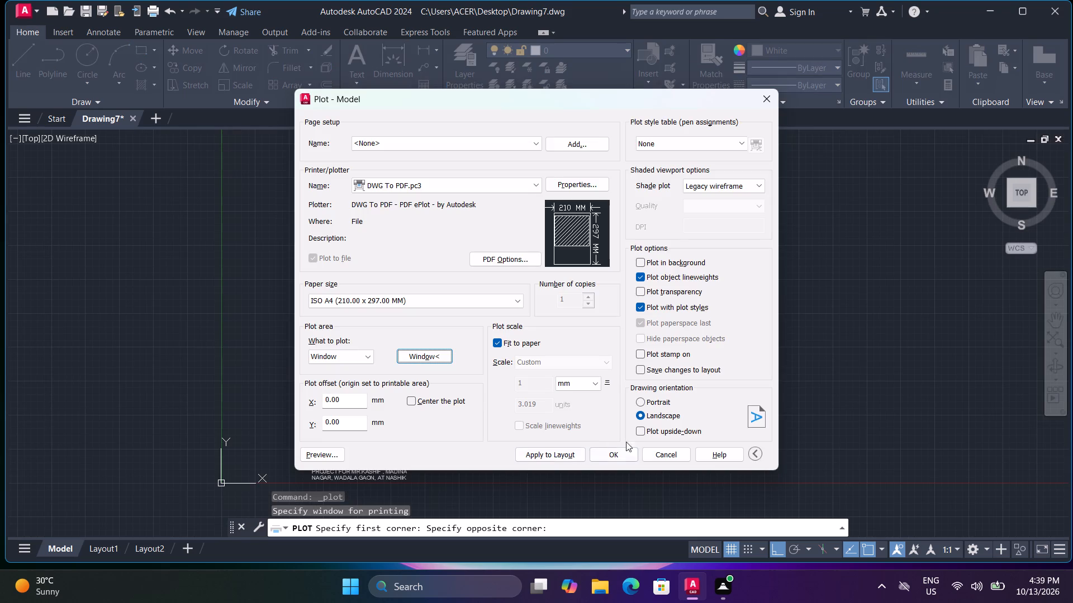
Plot the drawing to the Desktop as Drawing7-Model.pdf and close the PDF viewer.
left_click(619, 455)
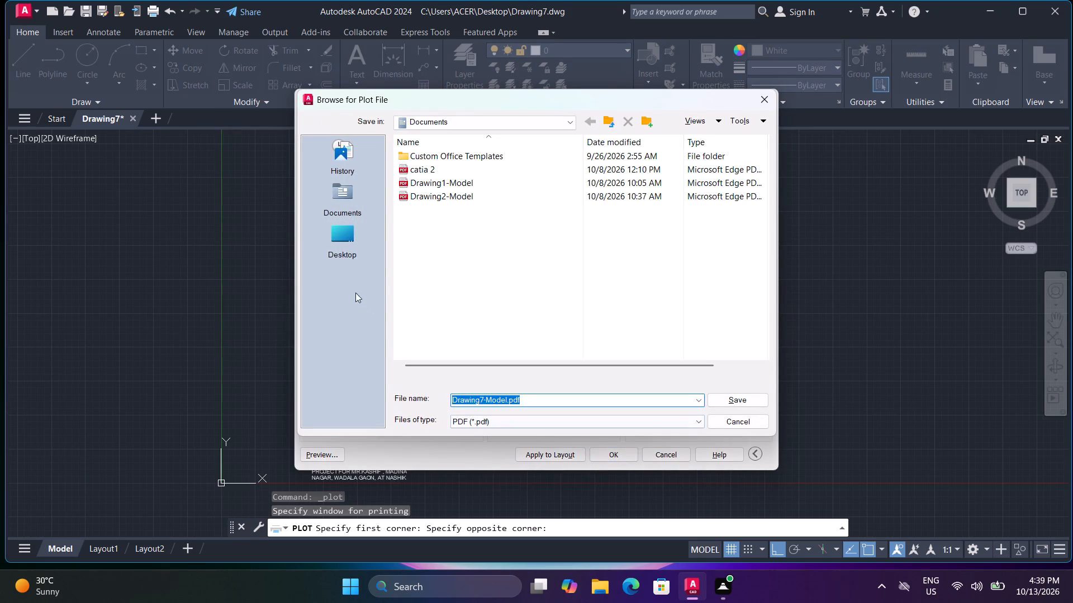
left_click(345, 240)
left_click(734, 403)
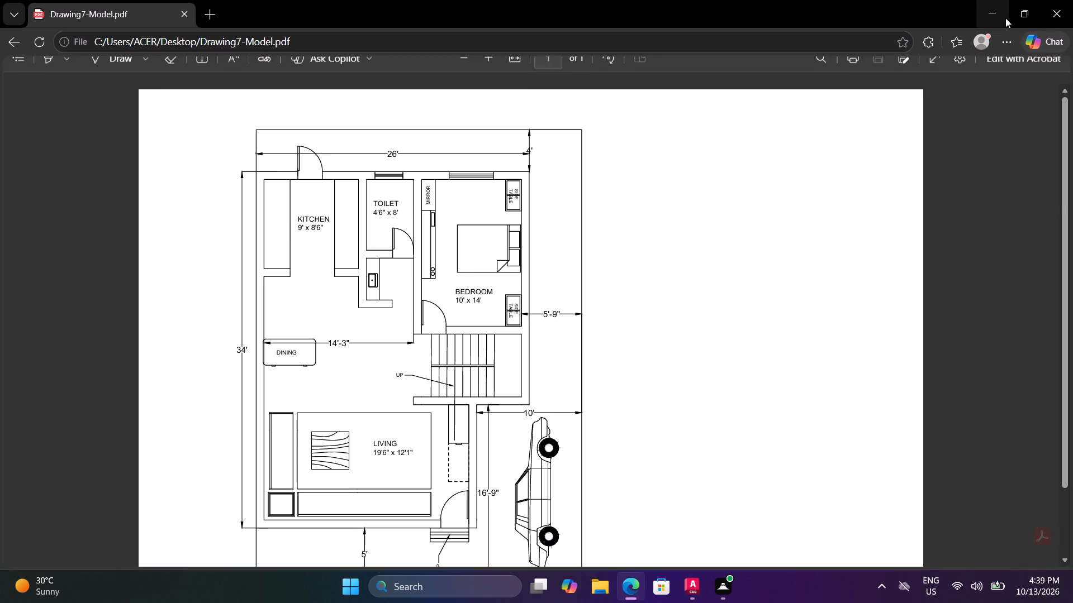
left_click(1056, 8)
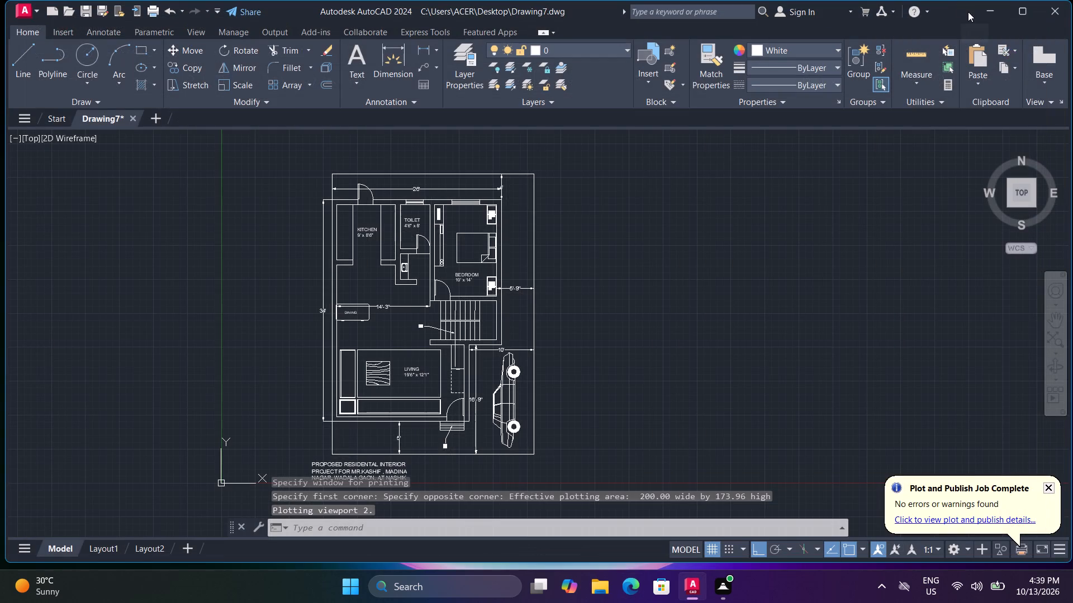